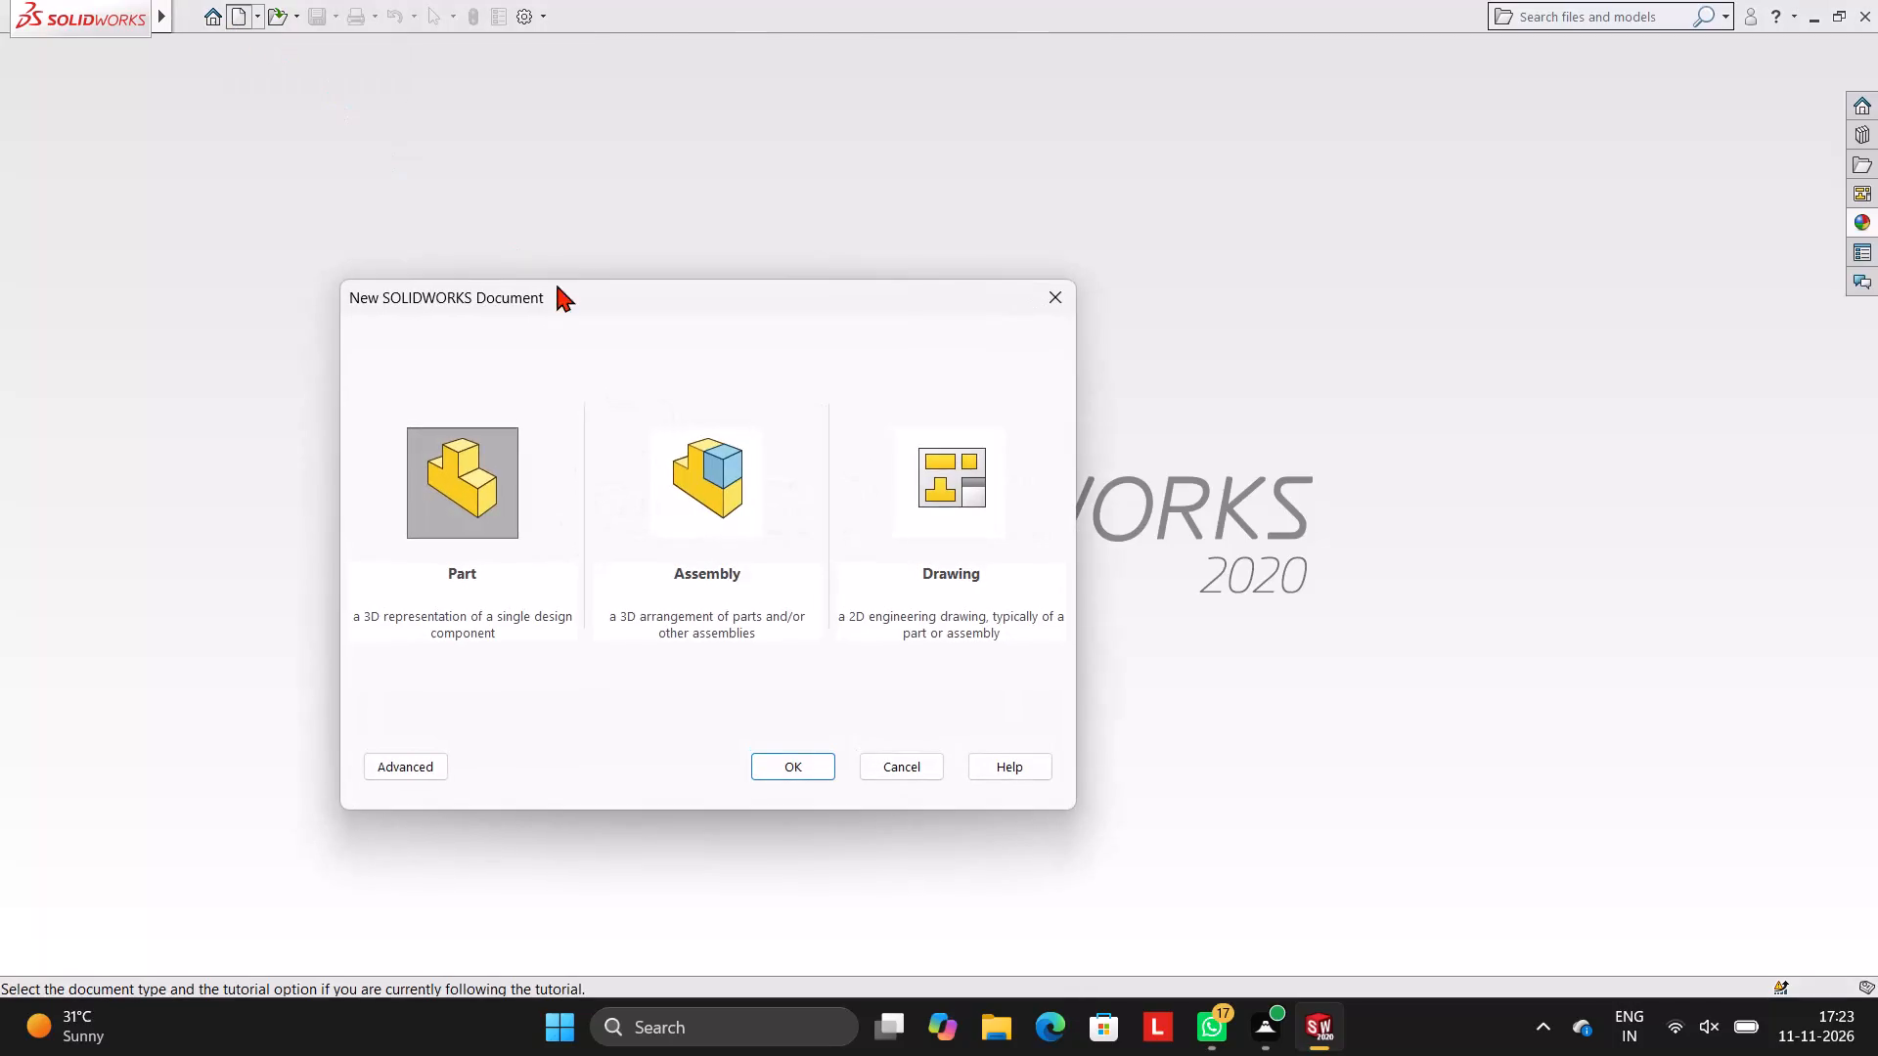
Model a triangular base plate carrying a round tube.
Create a new part document and start a sketch on the Front Plane.
left_click(802, 758)
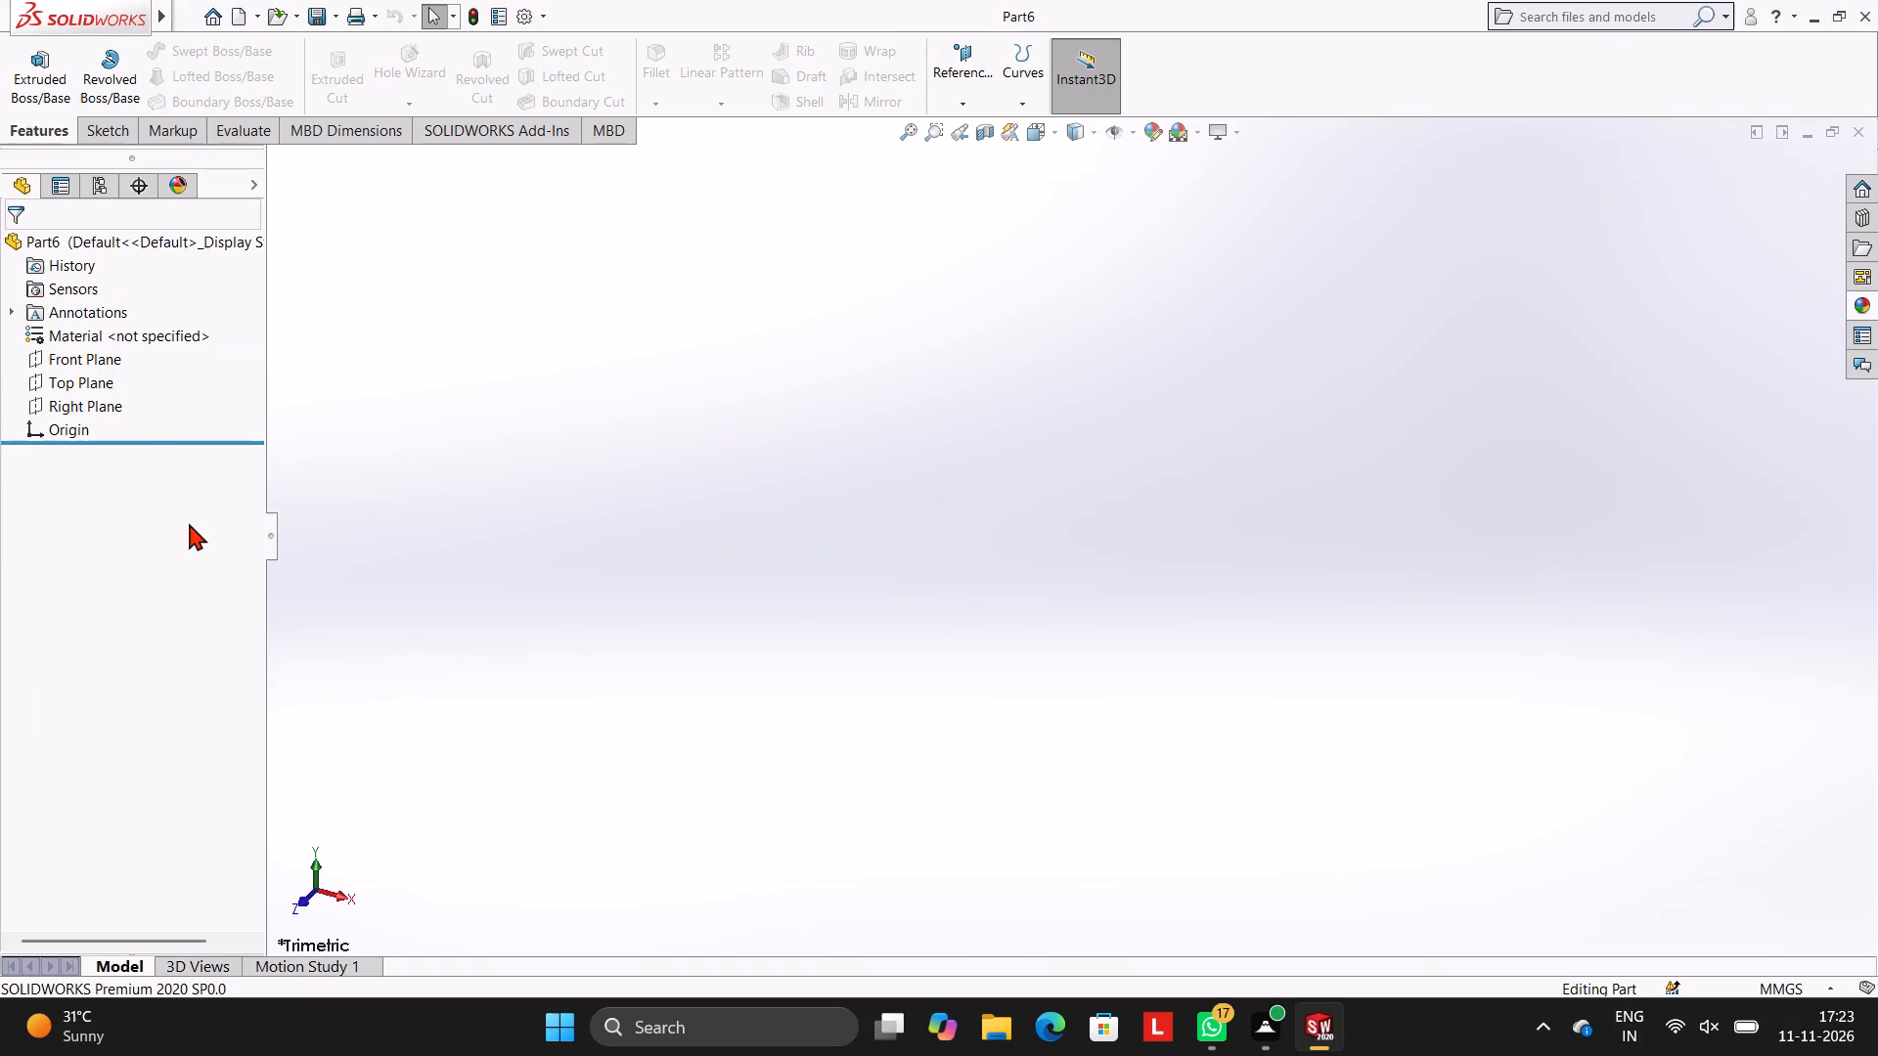
left_click(111, 360)
left_click(129, 330)
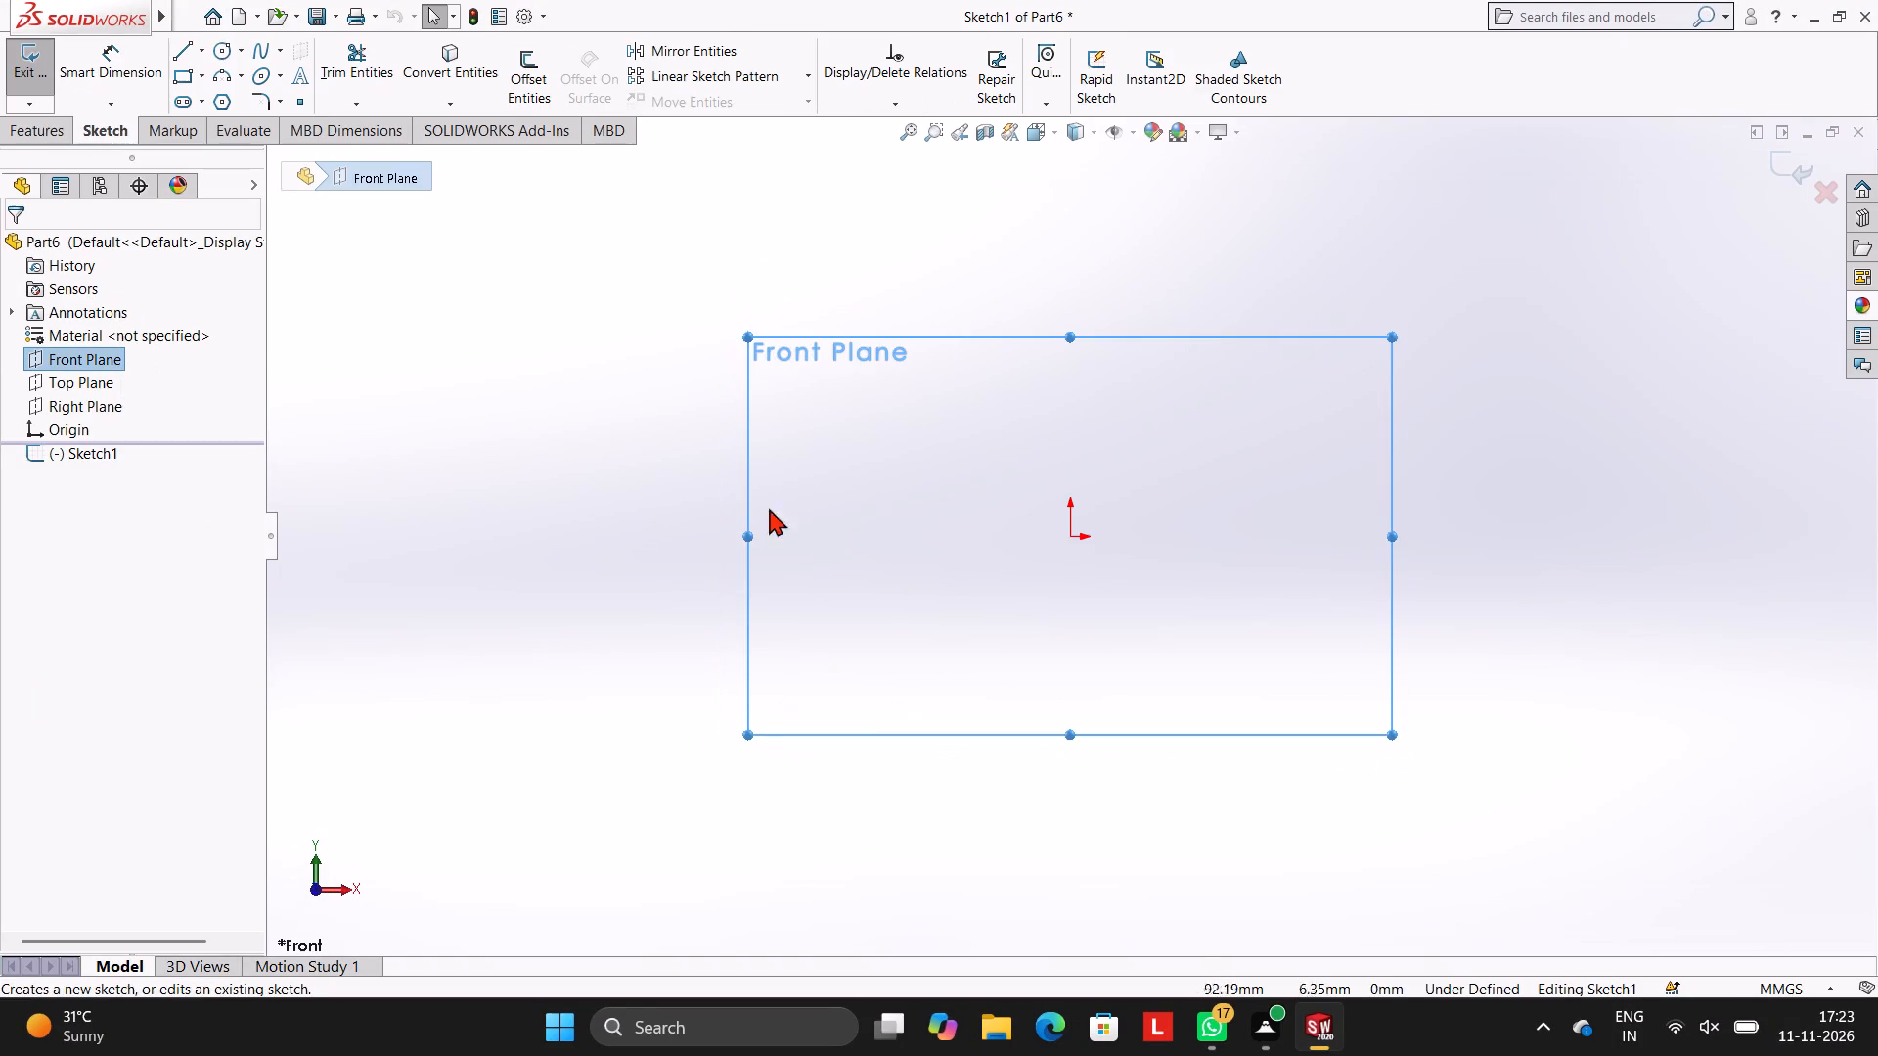
left_click(872, 483)
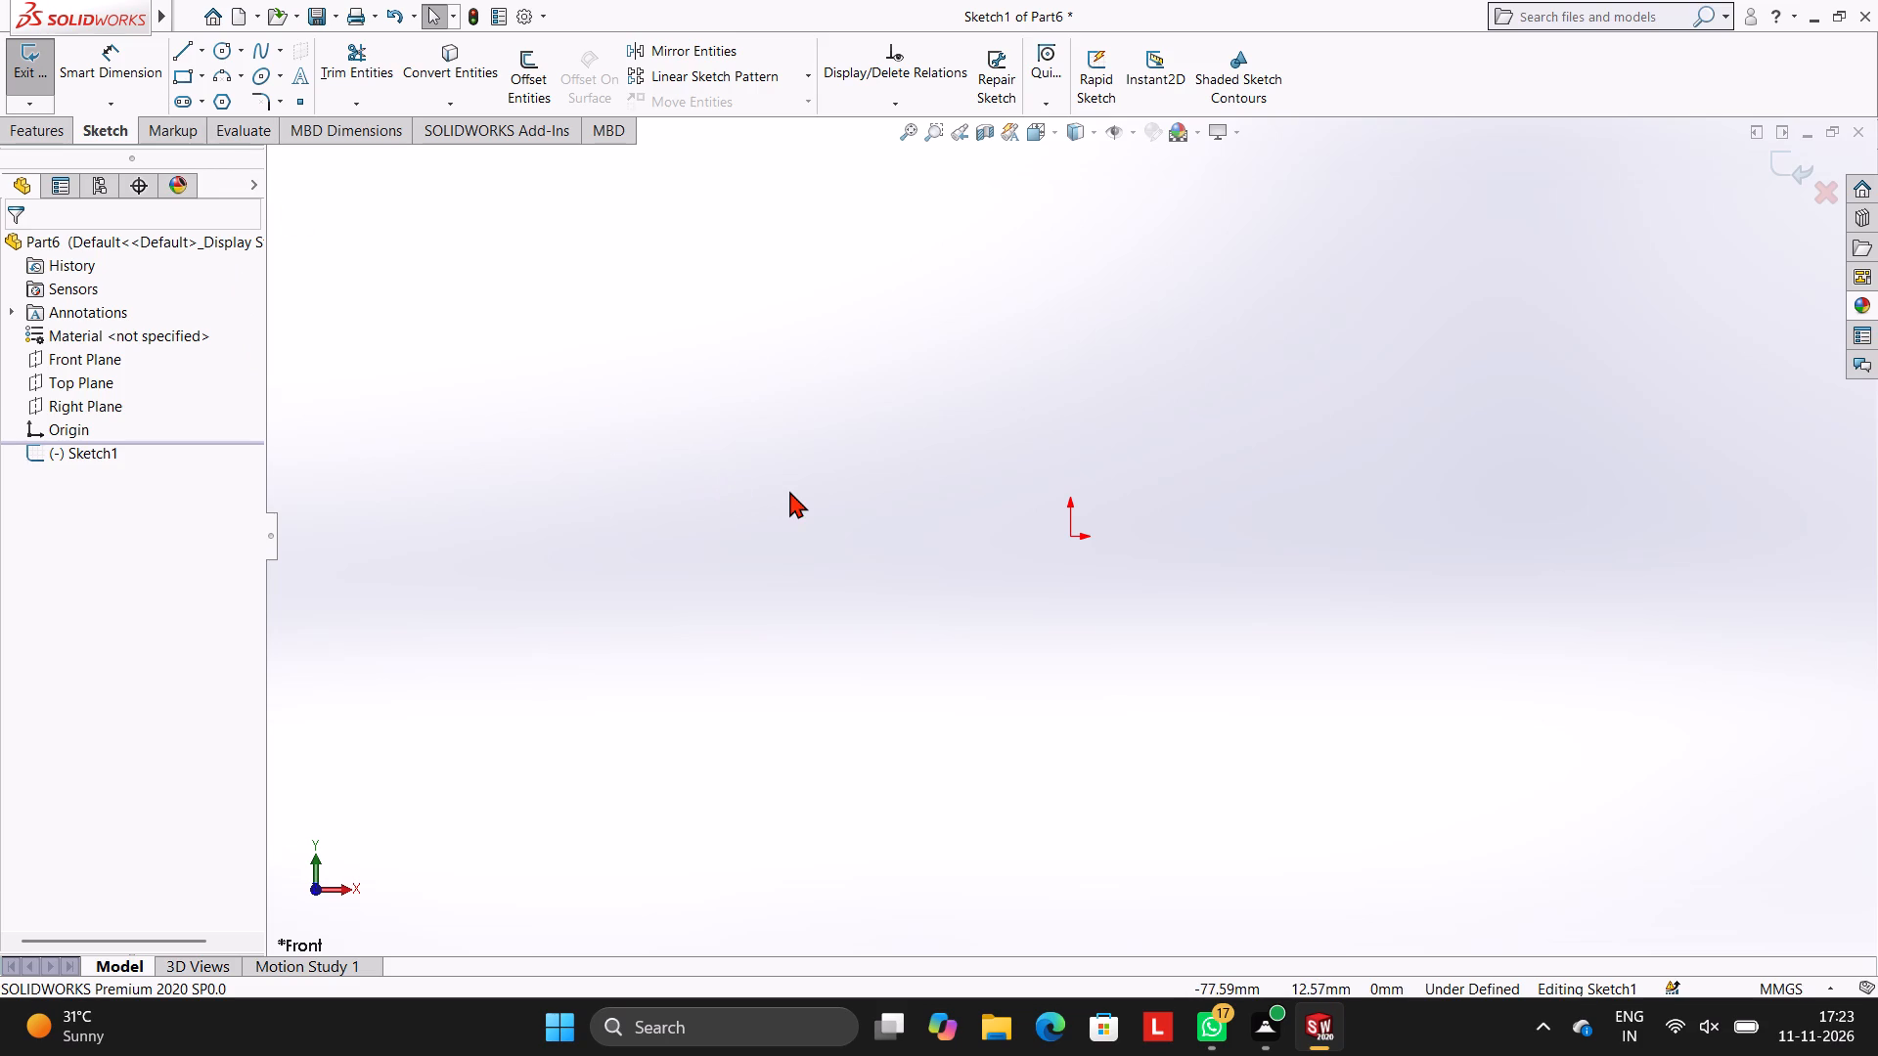
Sketch a circle of radius 15 mm centred on the origin.
left_click(216, 51)
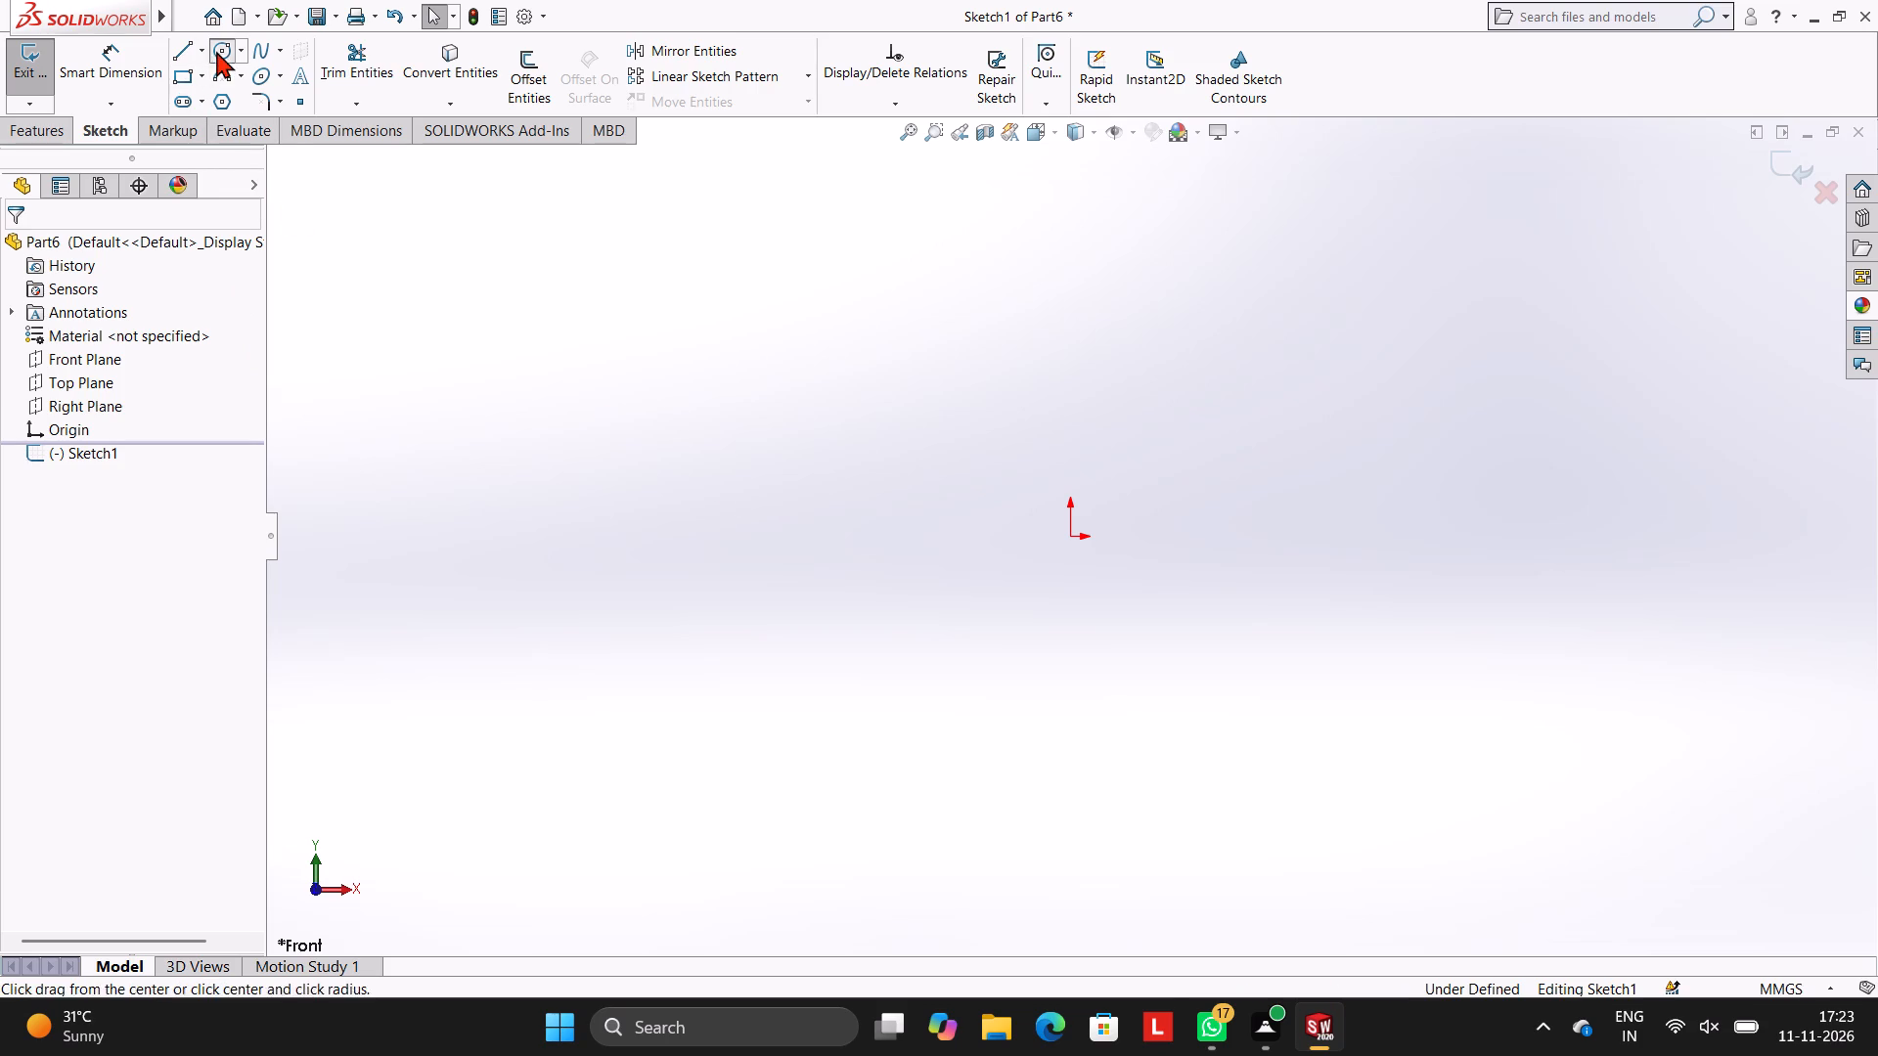
left_click(102, 418)
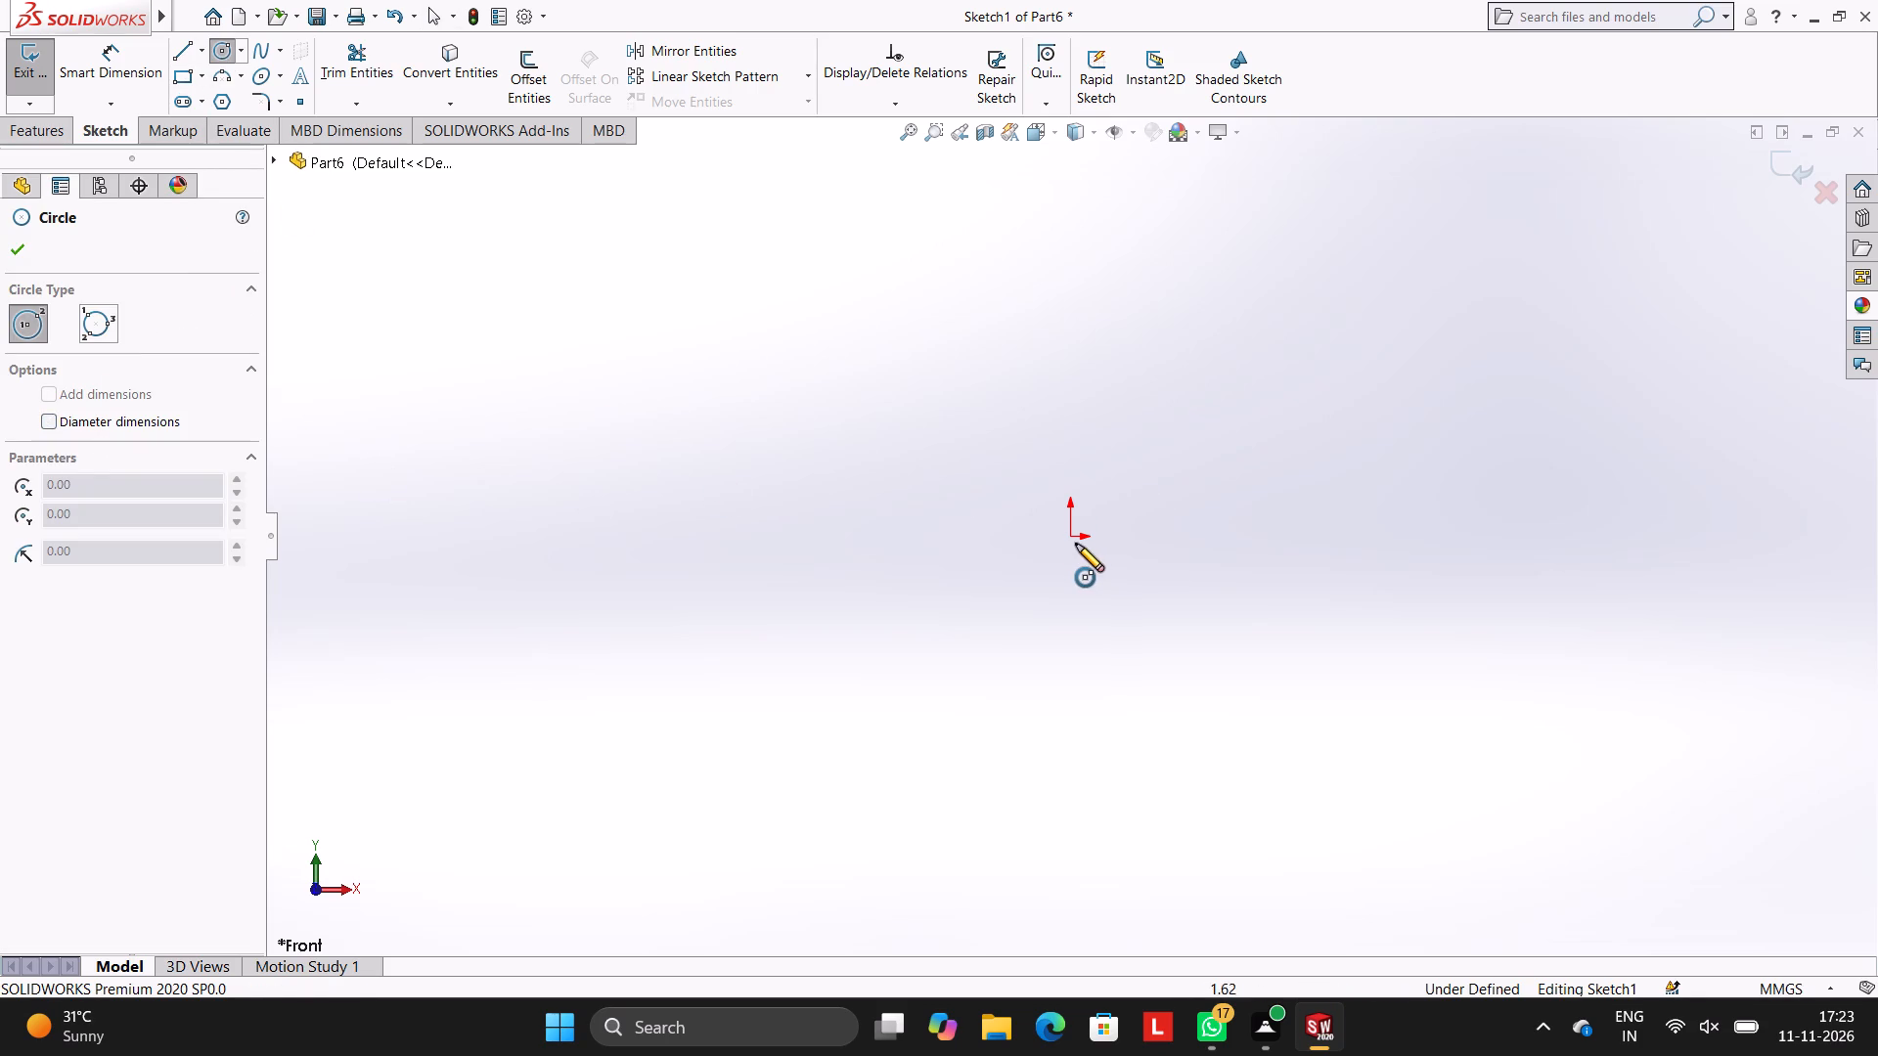
left_click(1068, 539)
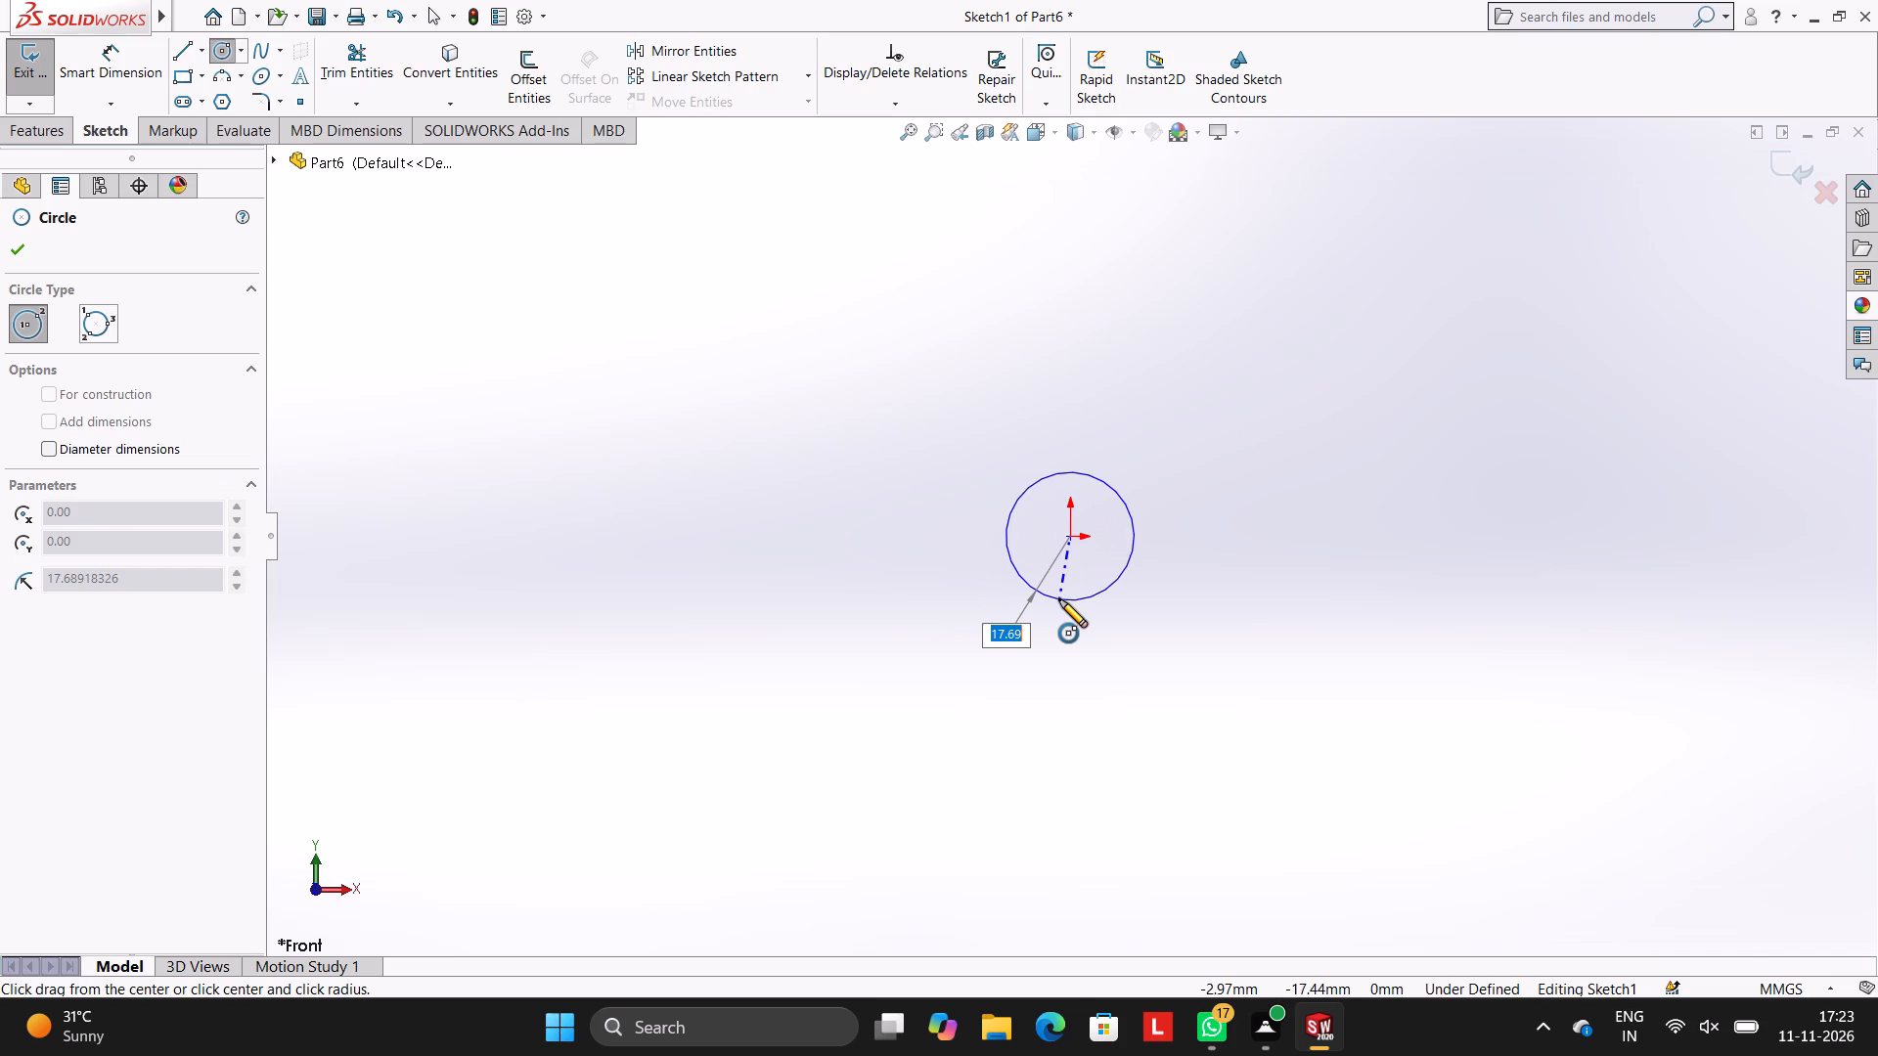
type("15")
key("Return")
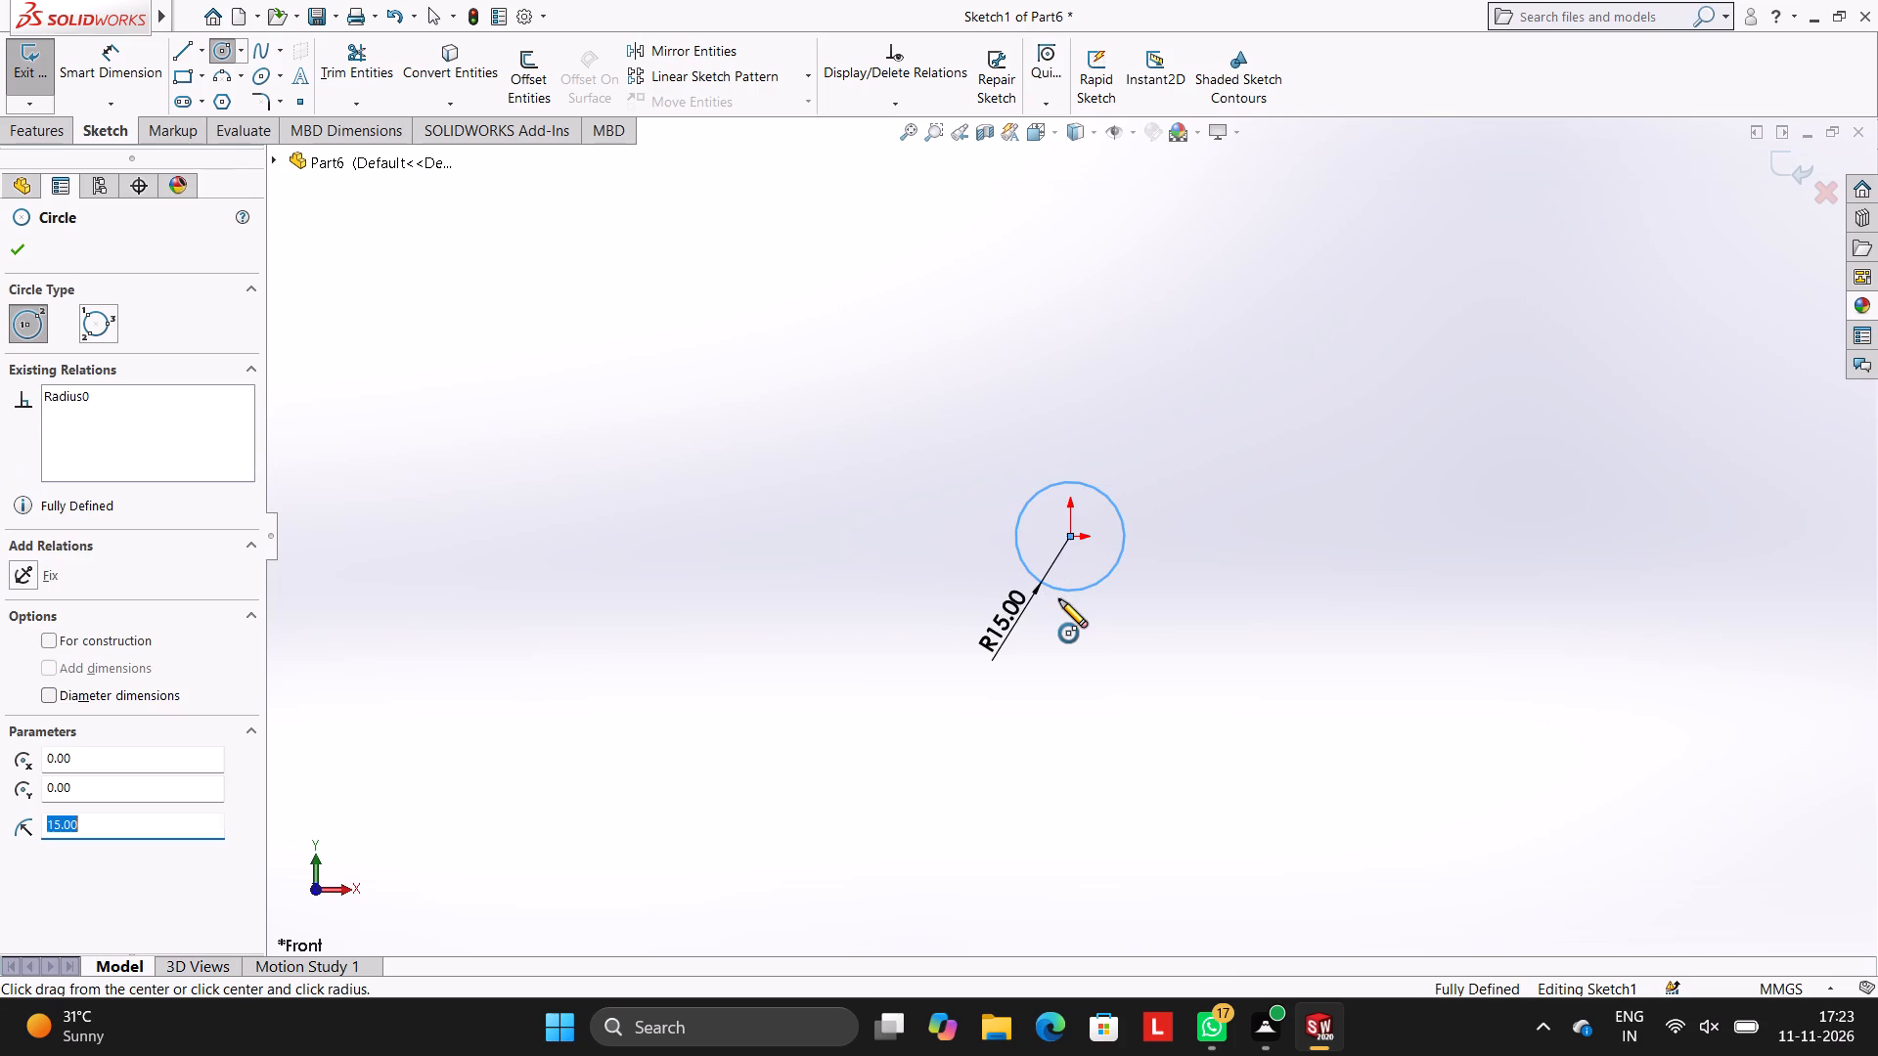
key("Escape")
key("Escape")
key("Escape")
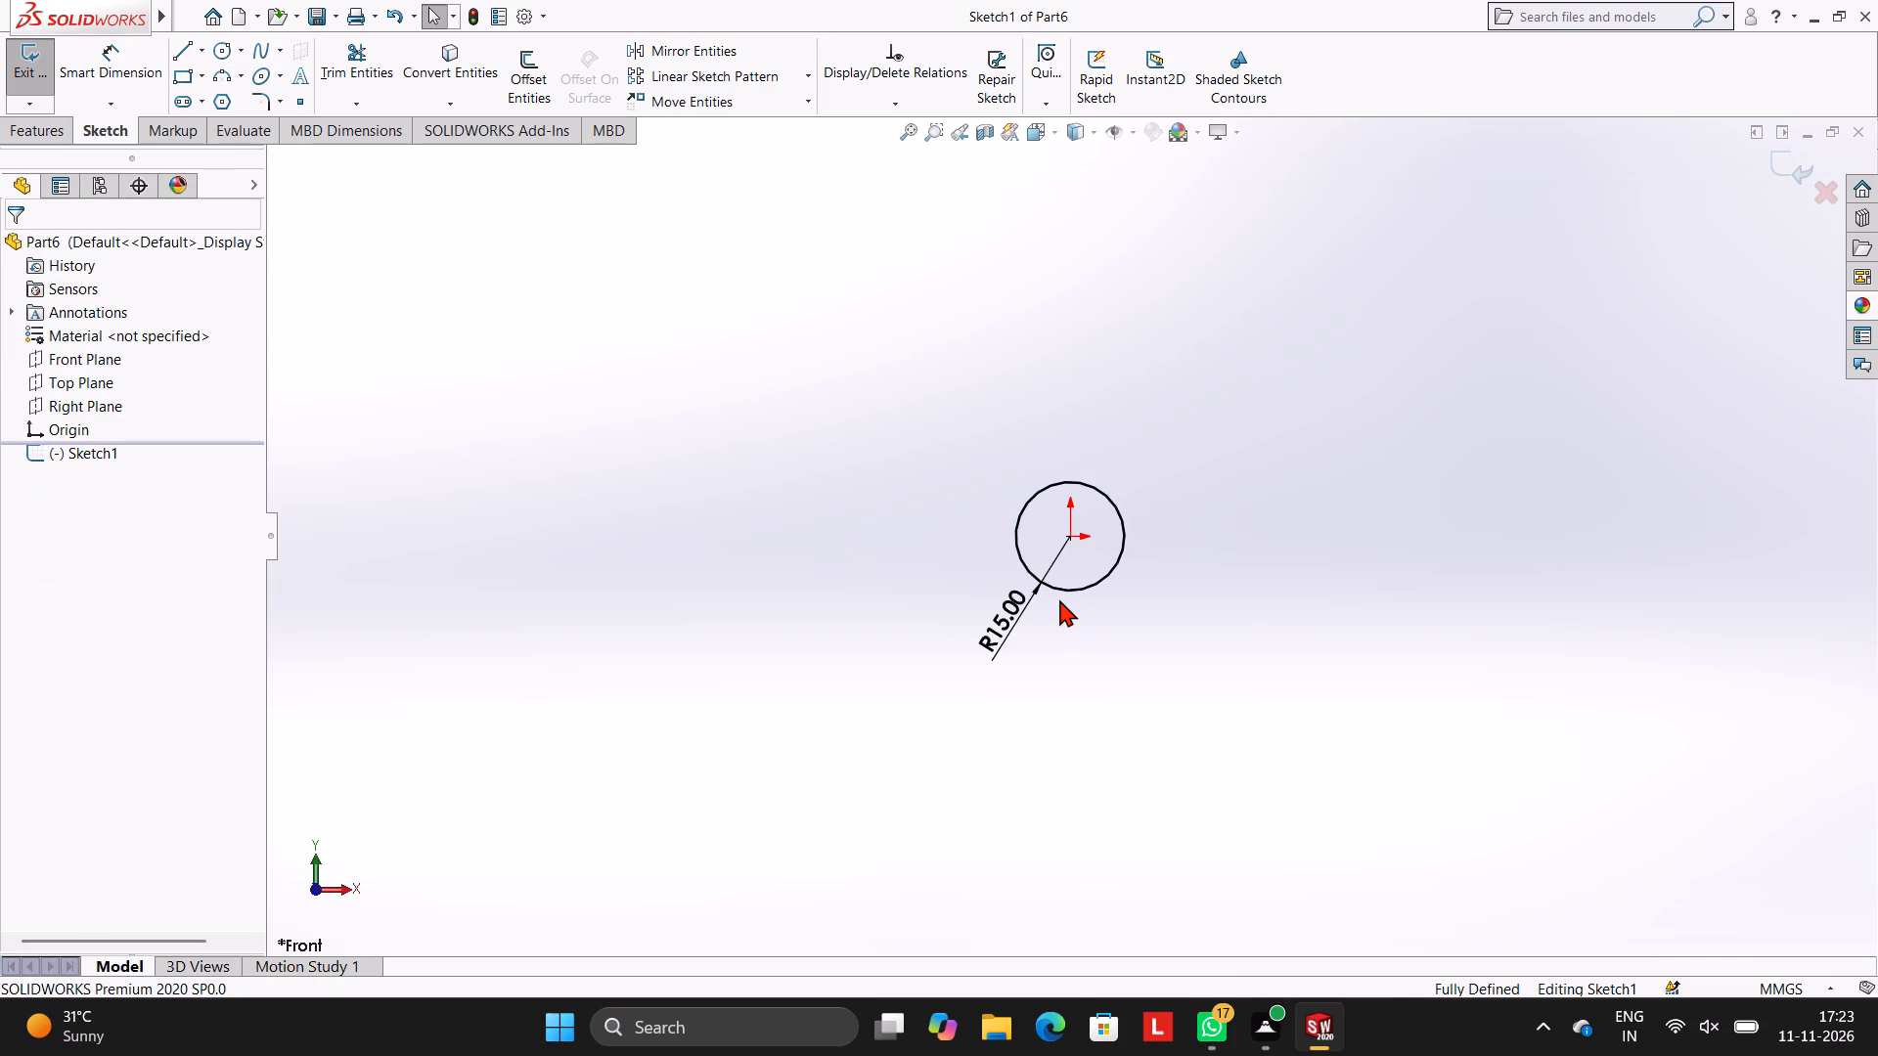
key("Escape")
Draw a 60 mm vertical line straight down from the origin.
left_click(178, 48)
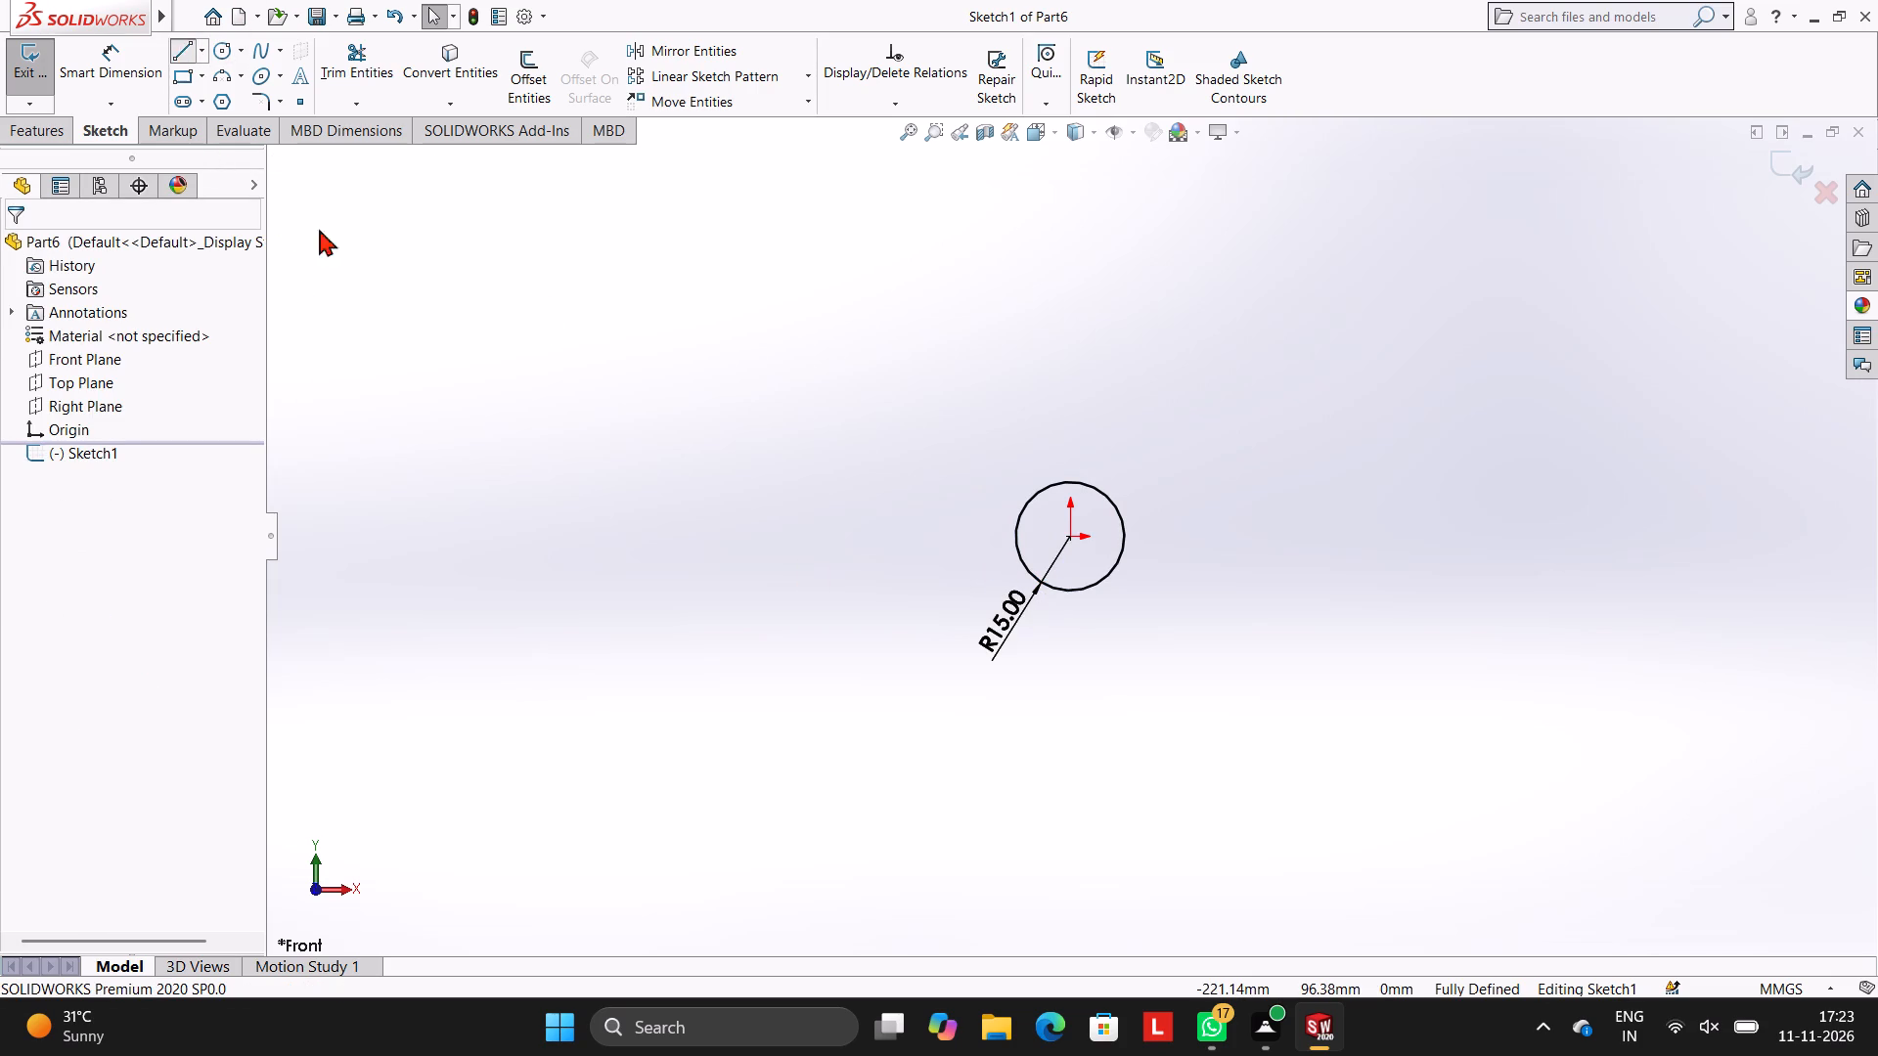
left_click(1068, 533)
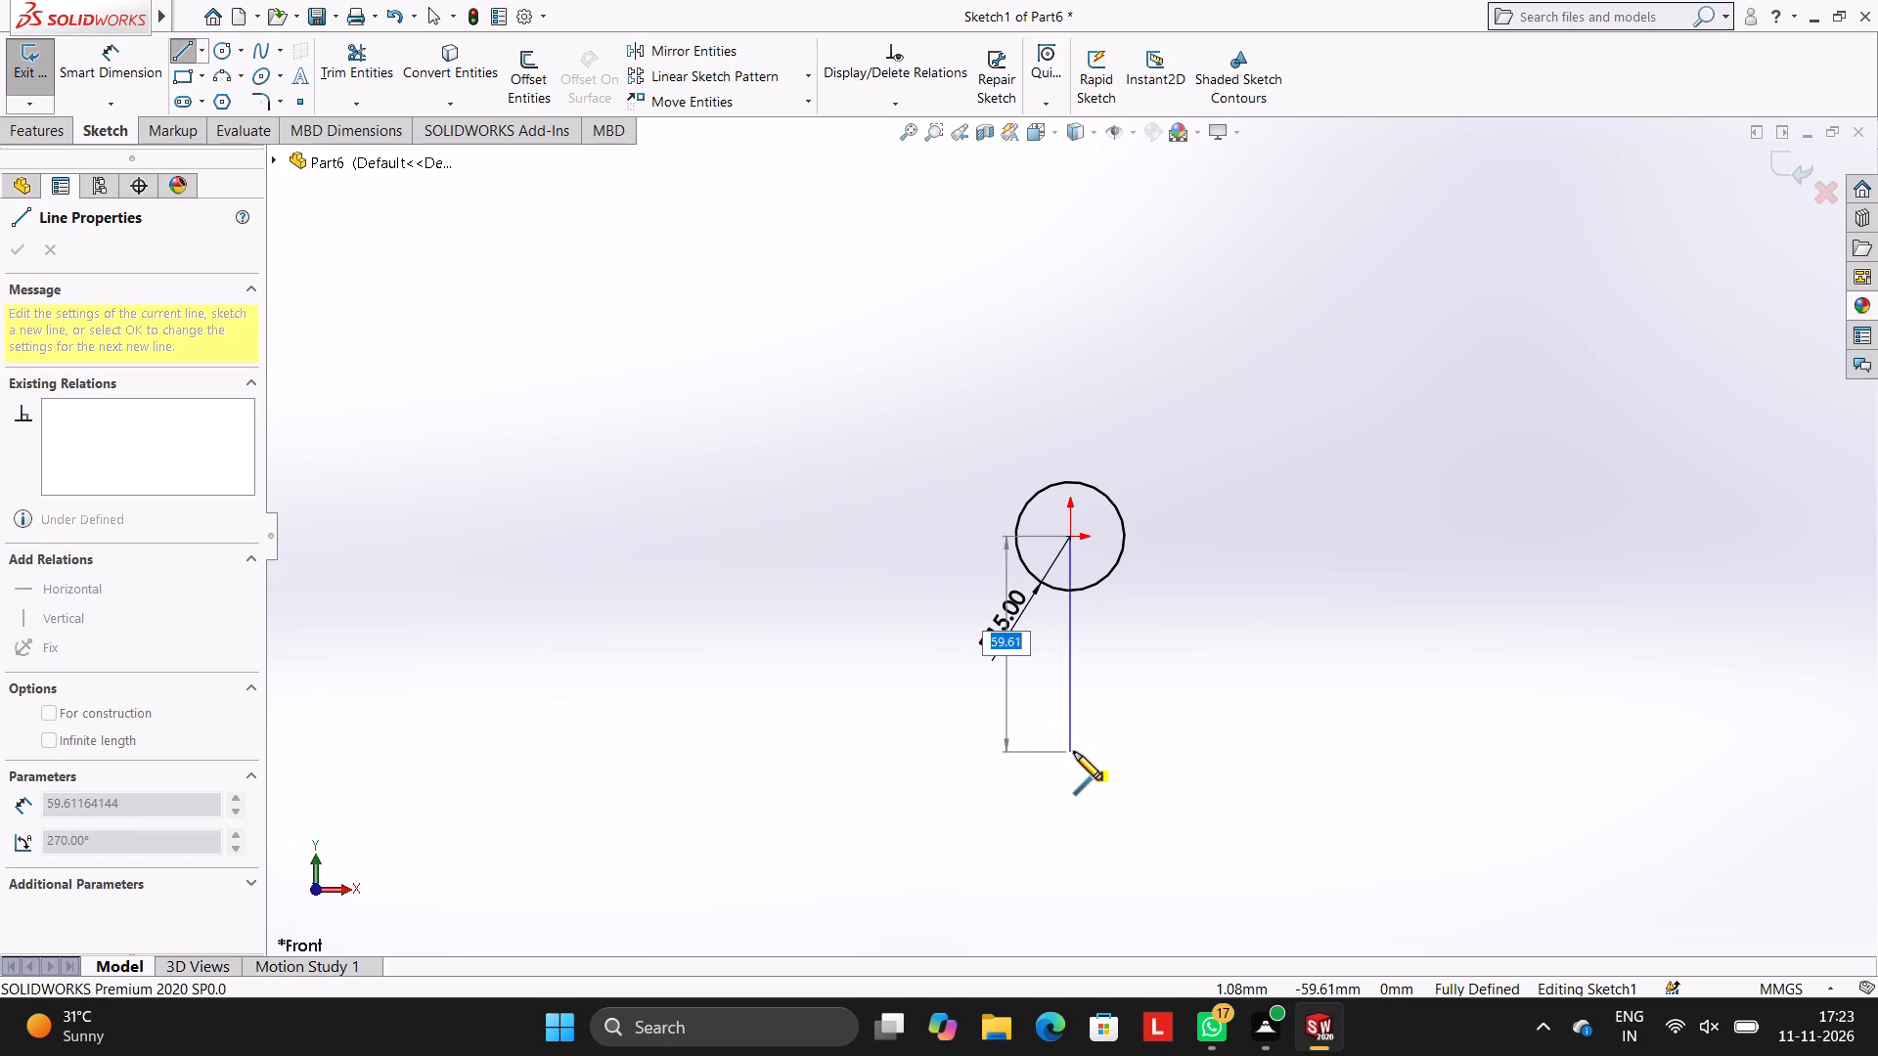
type("60")
key("Return")
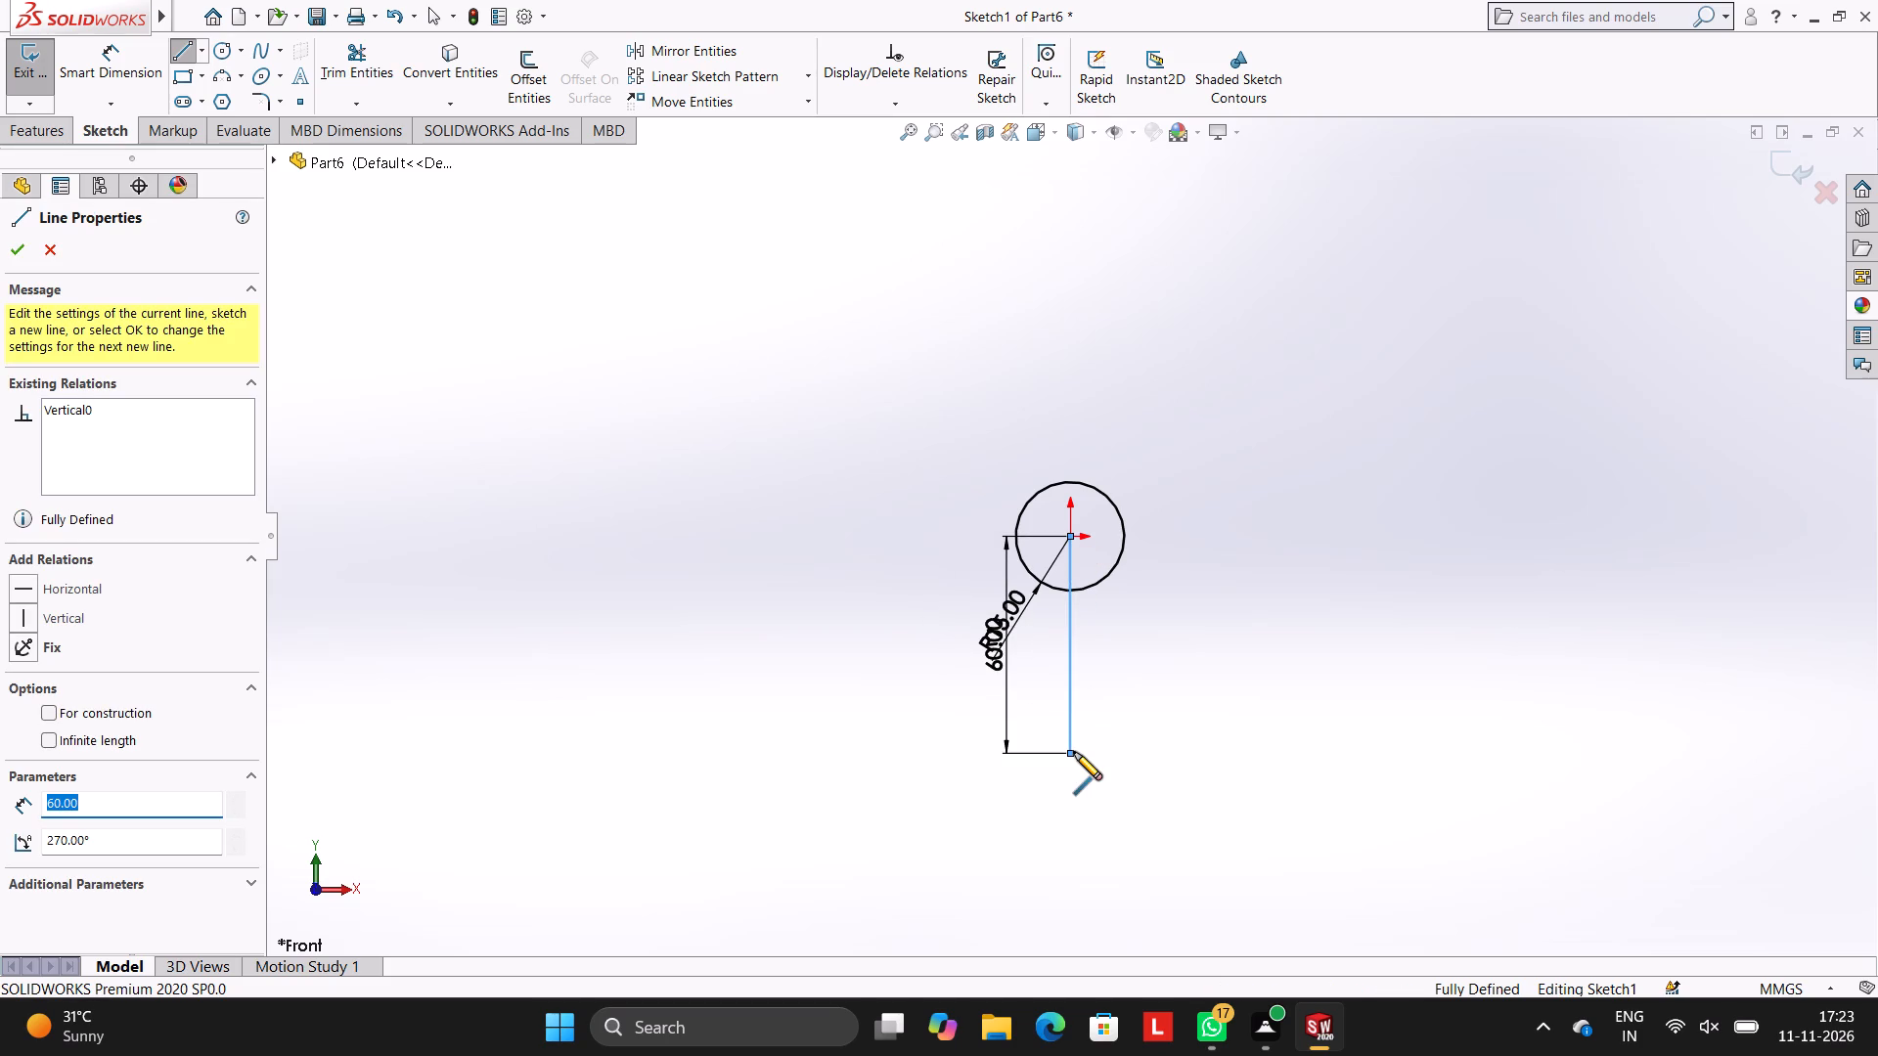
key("Escape")
key("Escape")
key("Escape")
key("Escape")
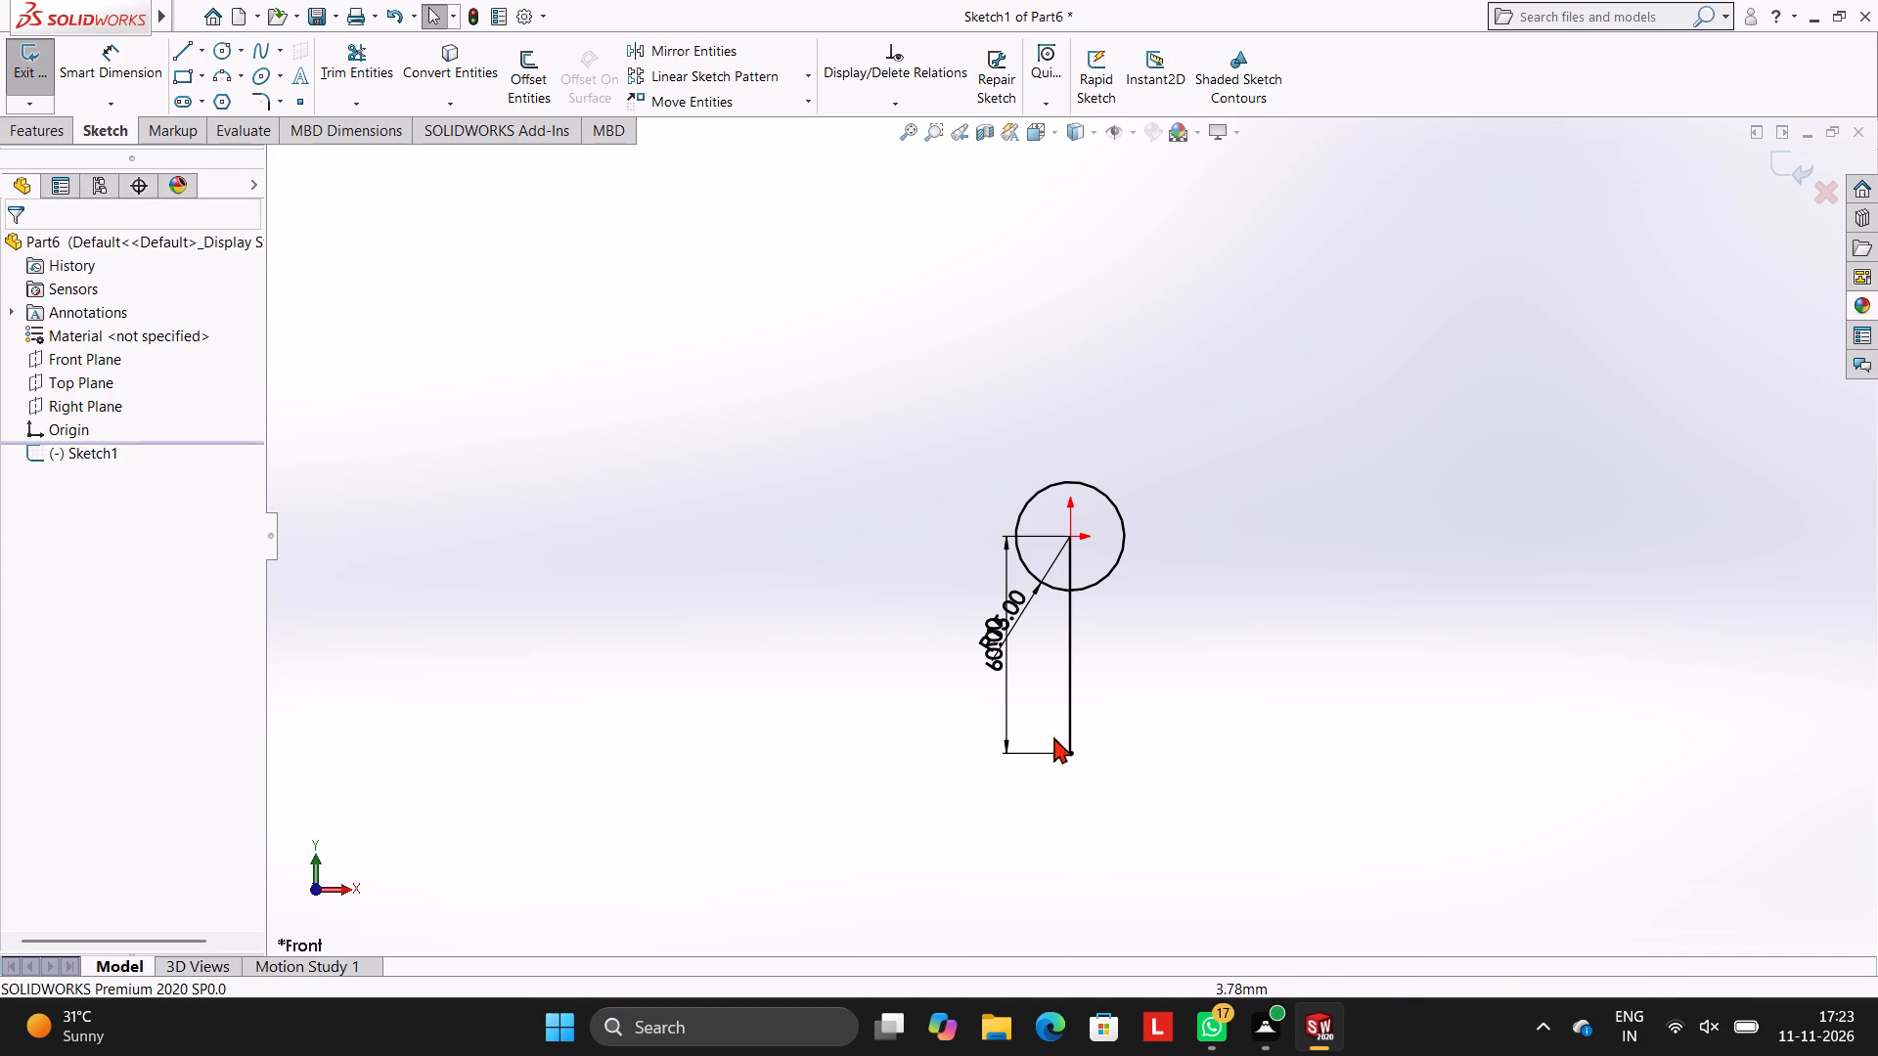
Draw a 37.5 mm horizontal line to the right from the lower end of the vertical line.
scroll(1130, 667, "up", 3)
scroll(1130, 667, "down", 2)
scroll(1029, 537, "down", 1)
scroll(1029, 537, "up", 1)
scroll(1029, 537, "down", 1)
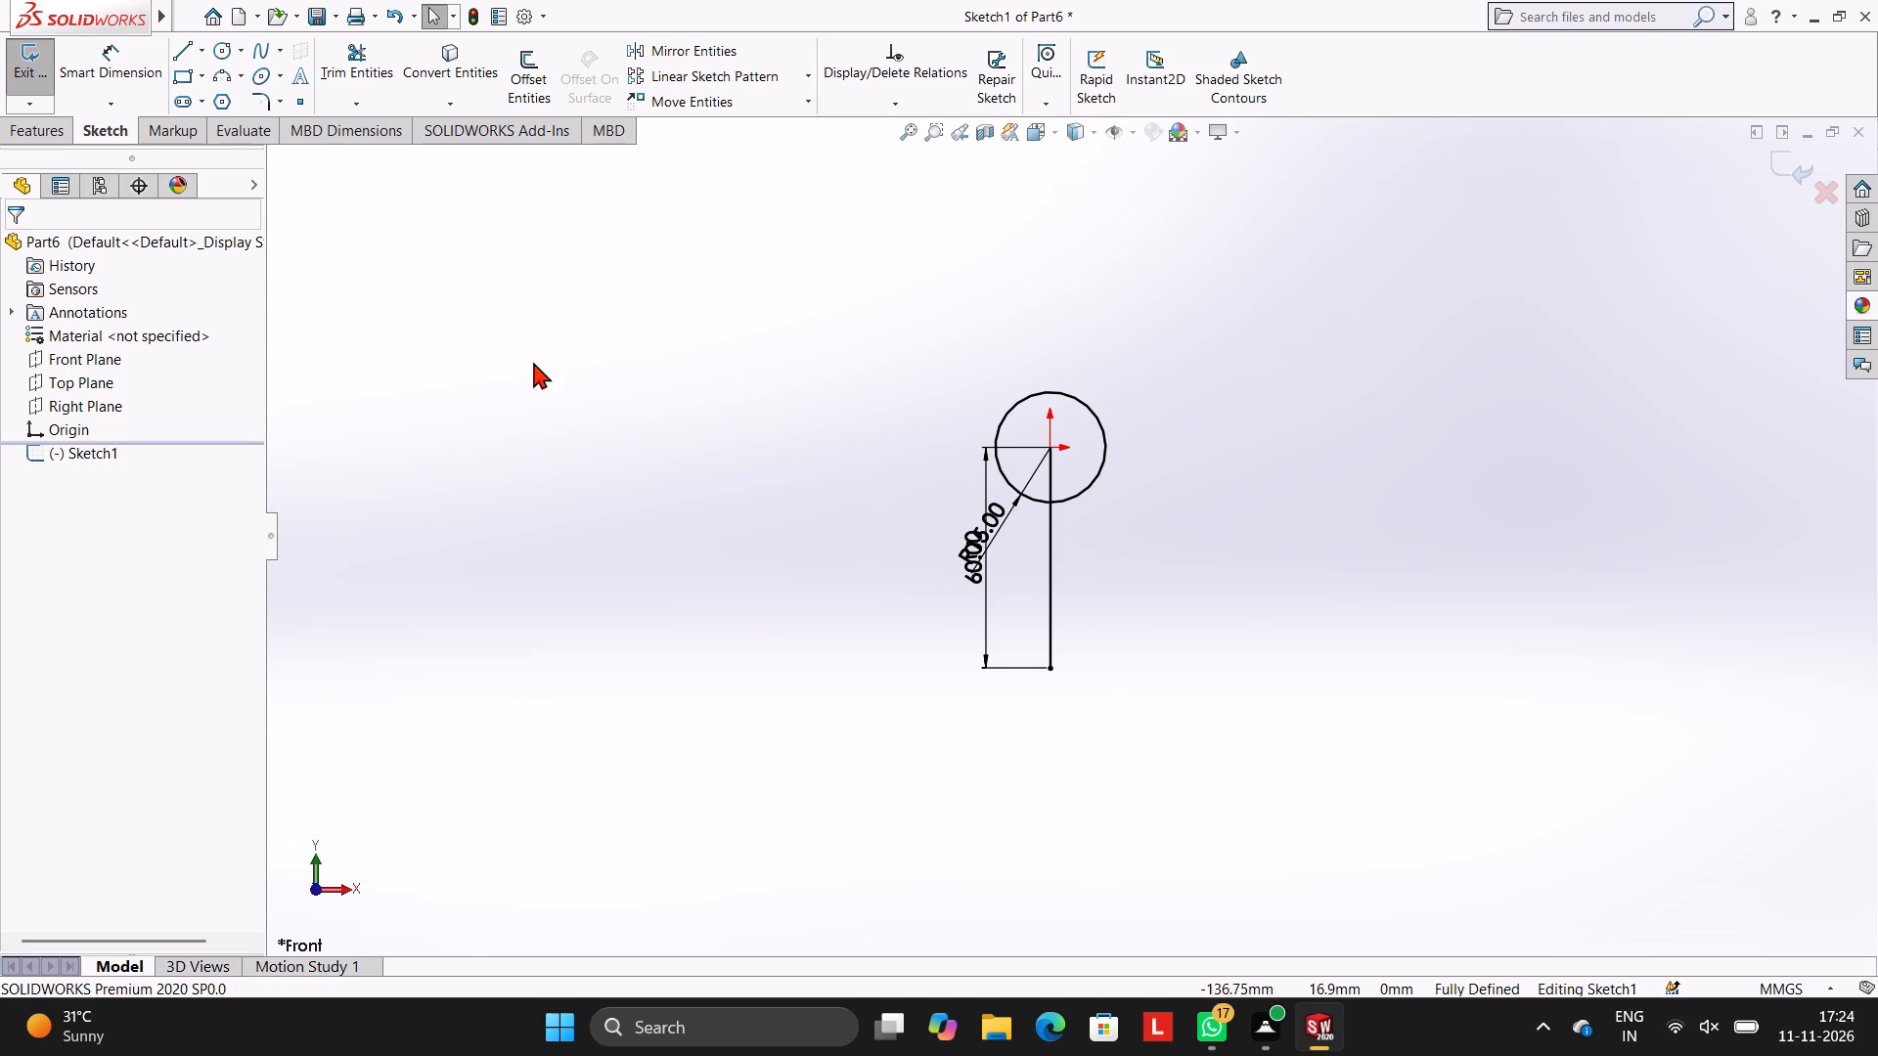
left_click(181, 48)
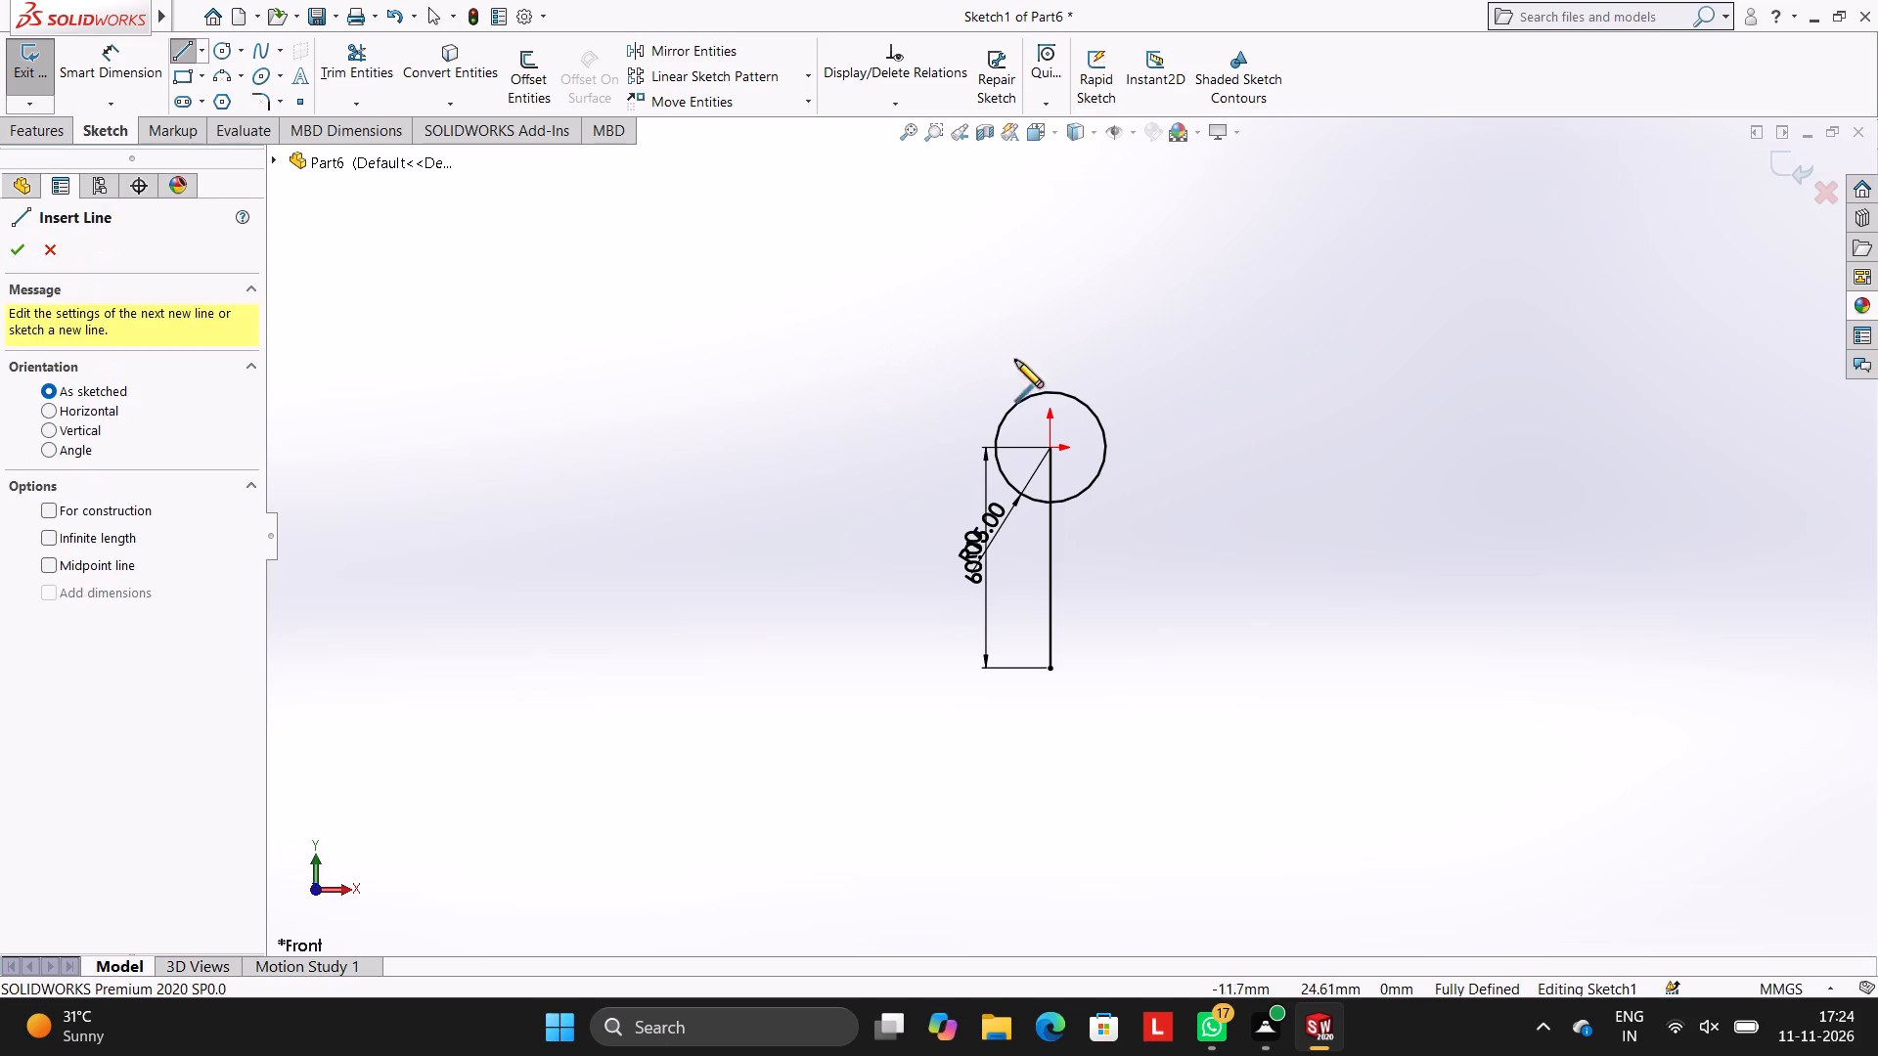
left_click(1050, 666)
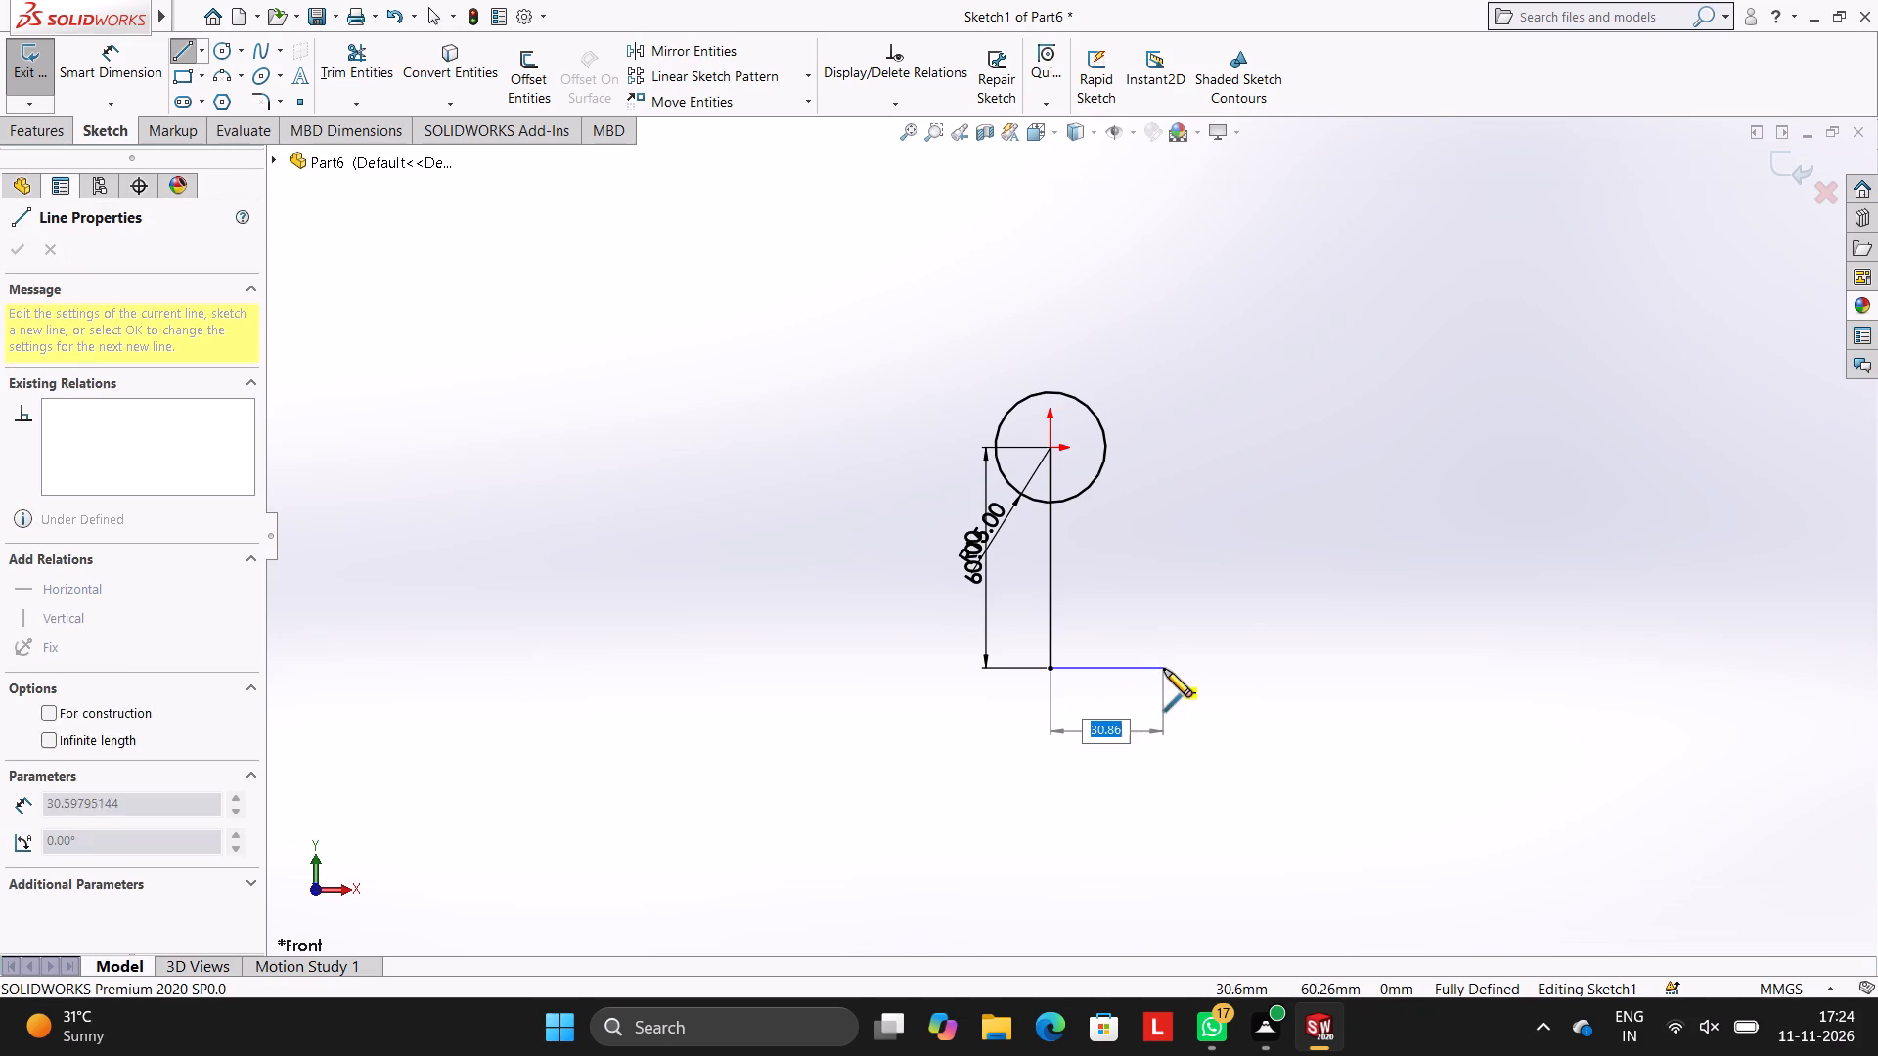
type("37.5")
key("Return")
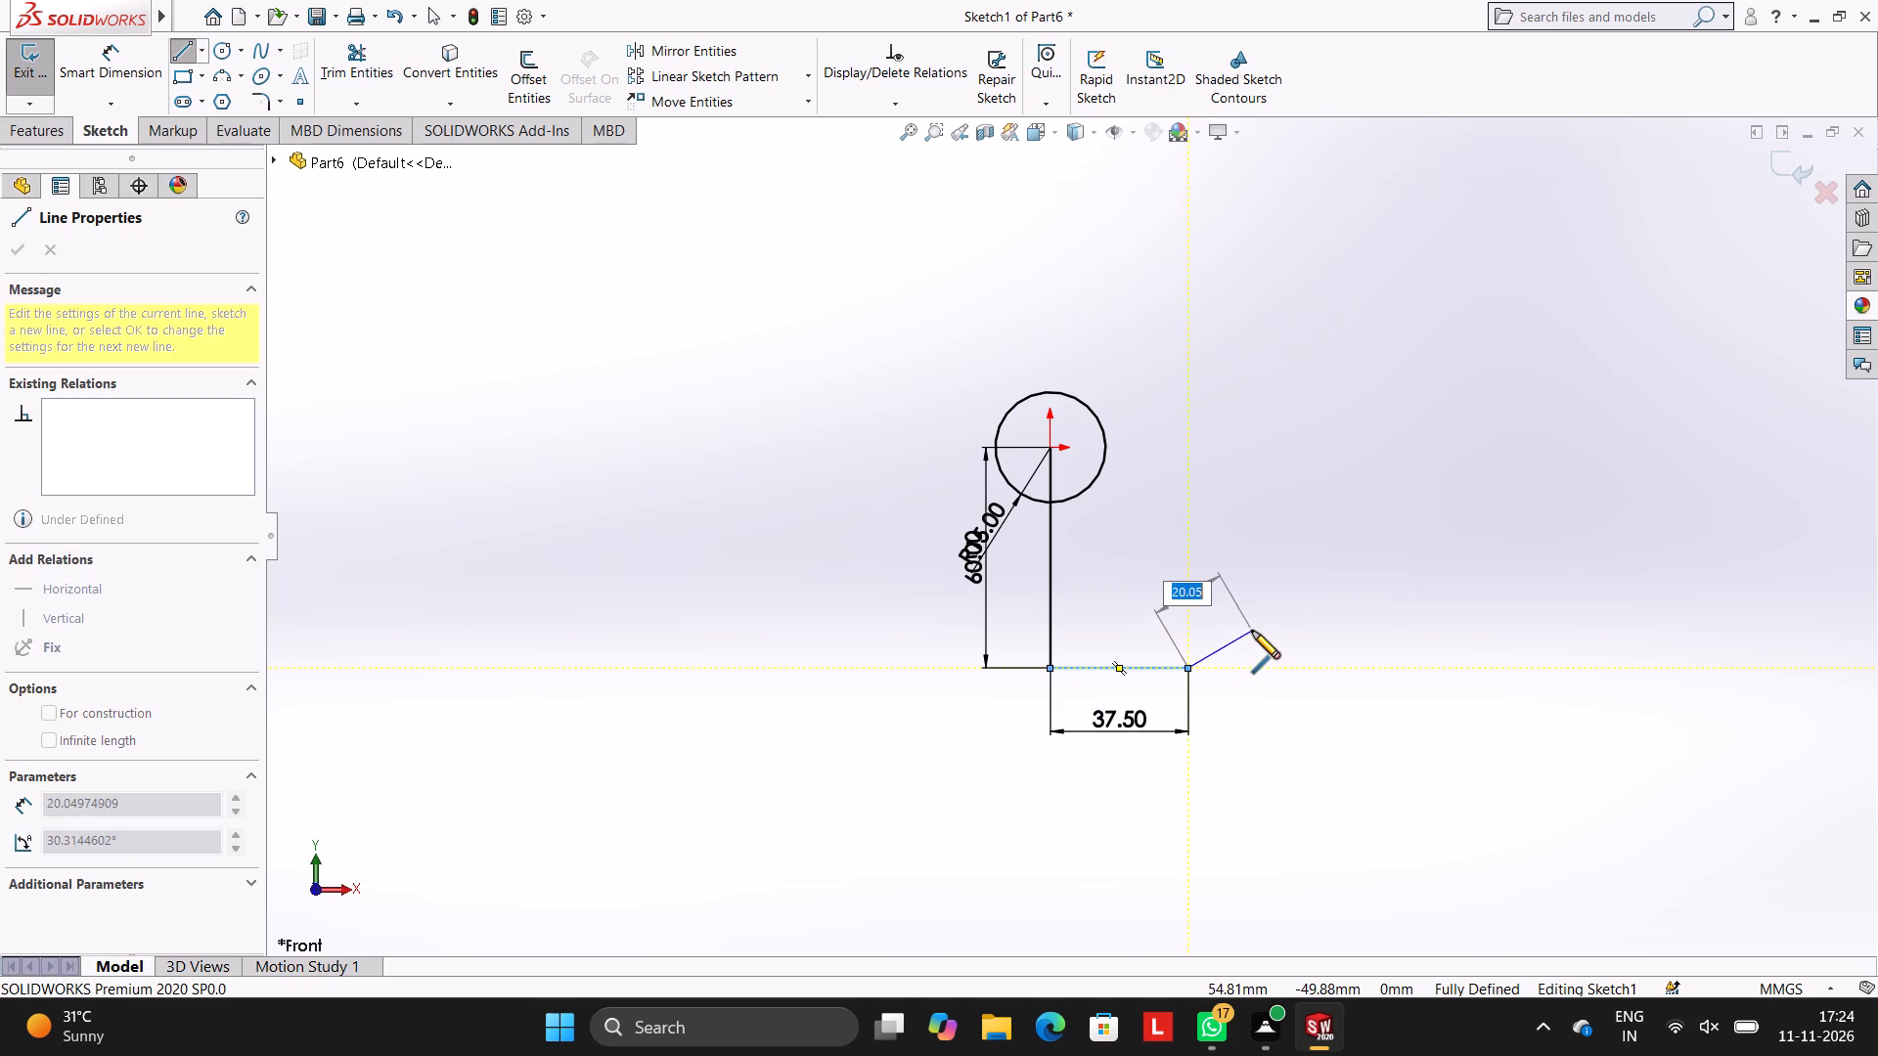
key("Escape")
key("Escape")
key("Escape")
key("Escape")
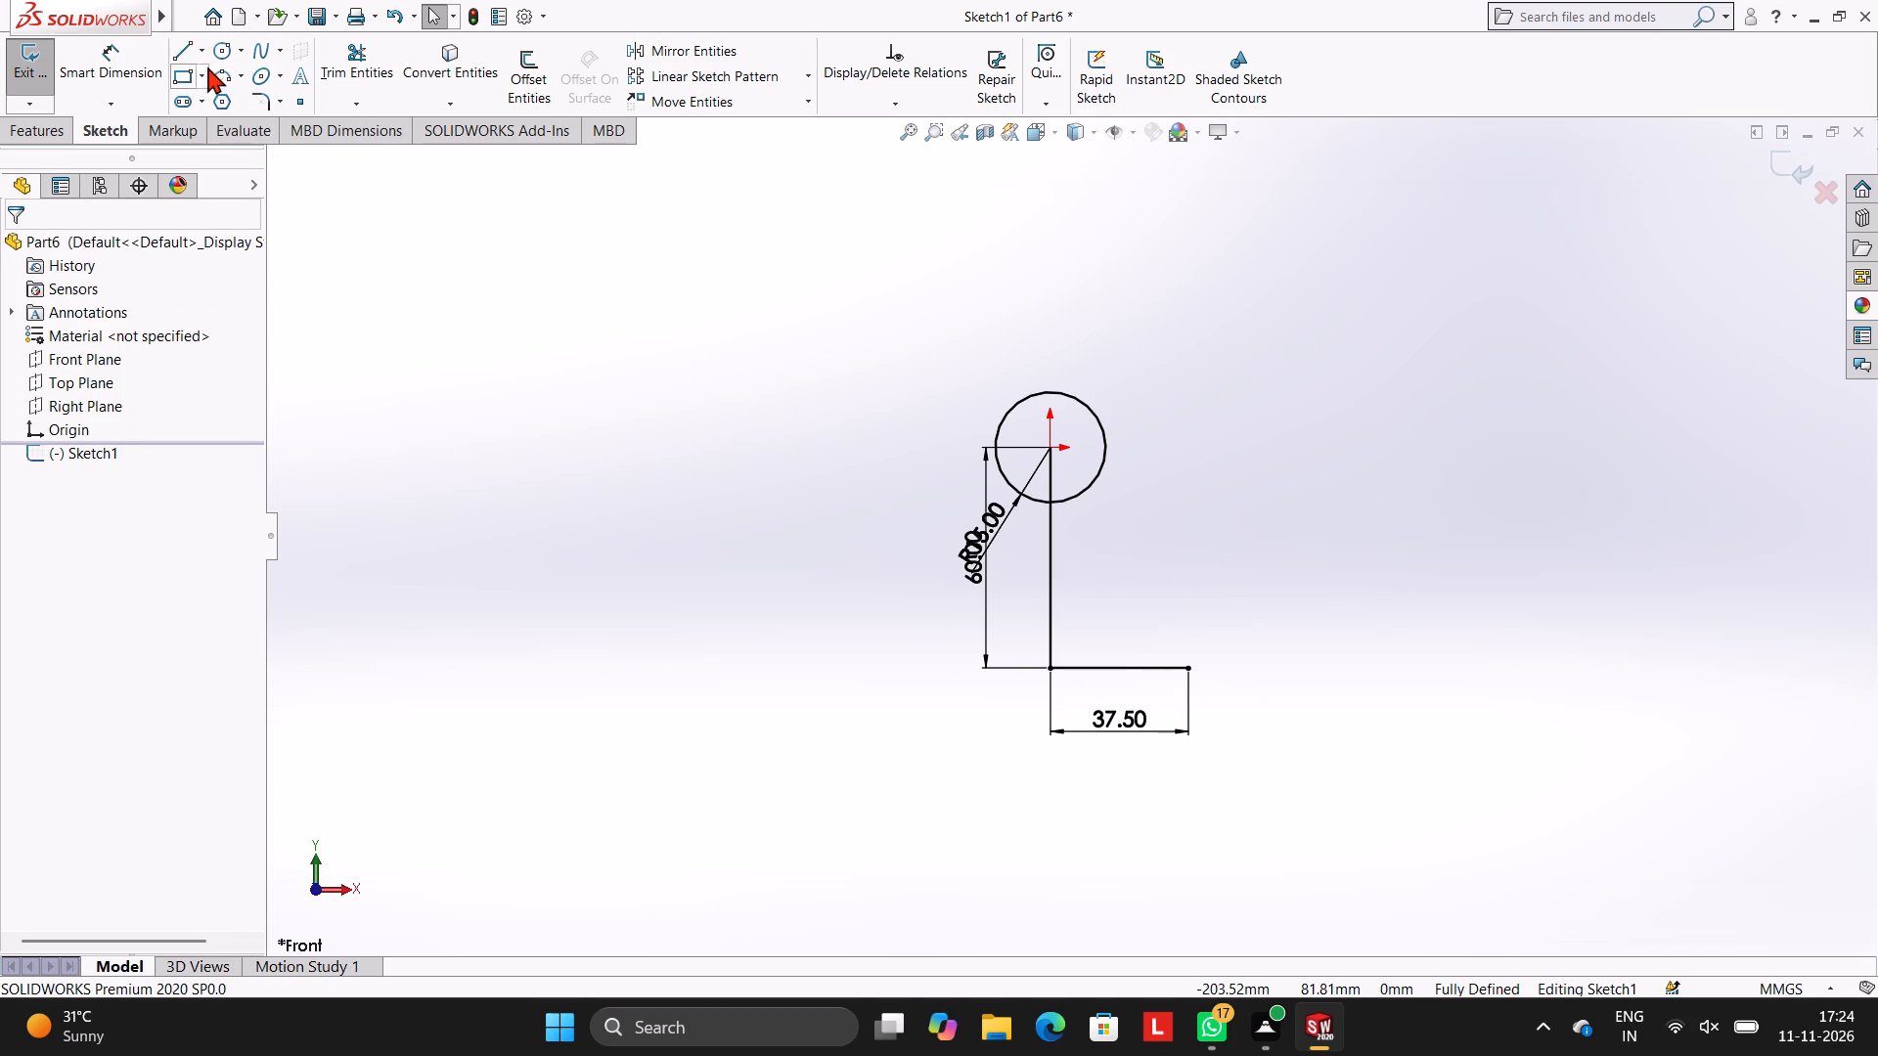
Draw a 37.5 mm horizontal line to the left from the lower end of the vertical line.
left_click(186, 58)
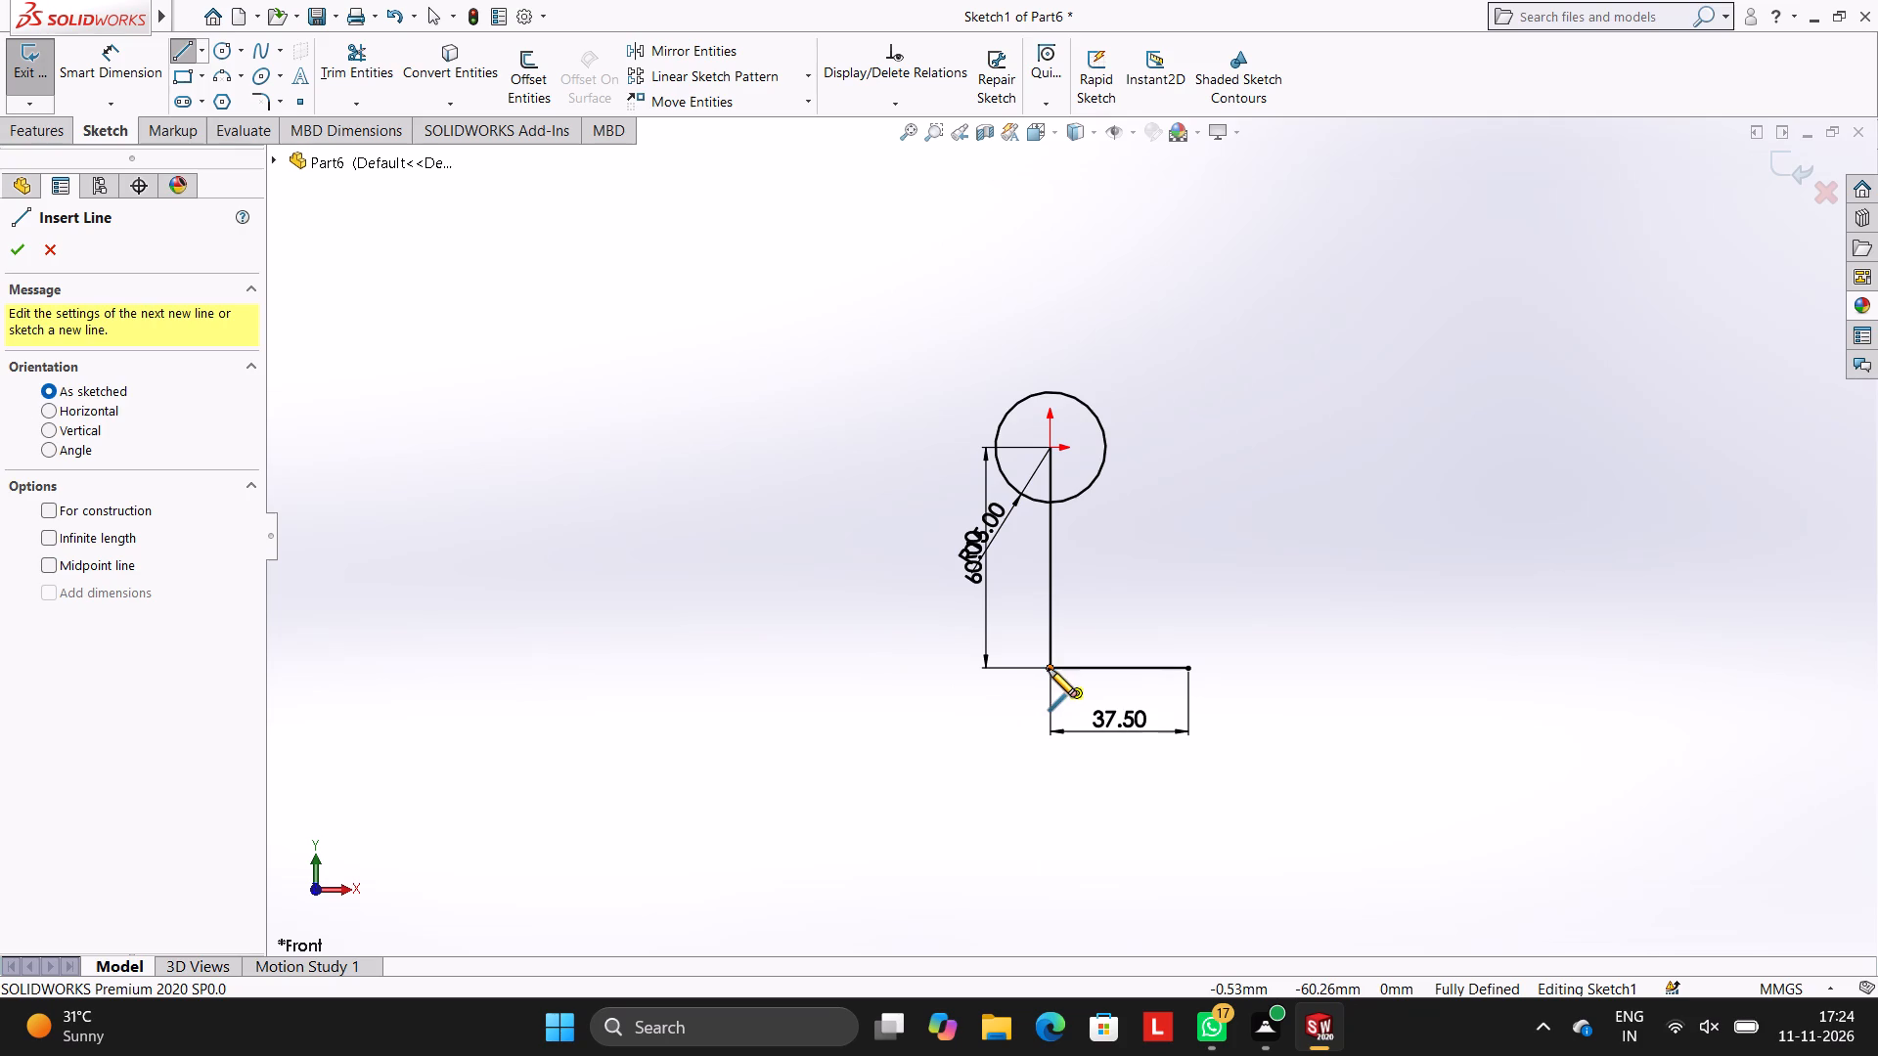
left_click(1049, 669)
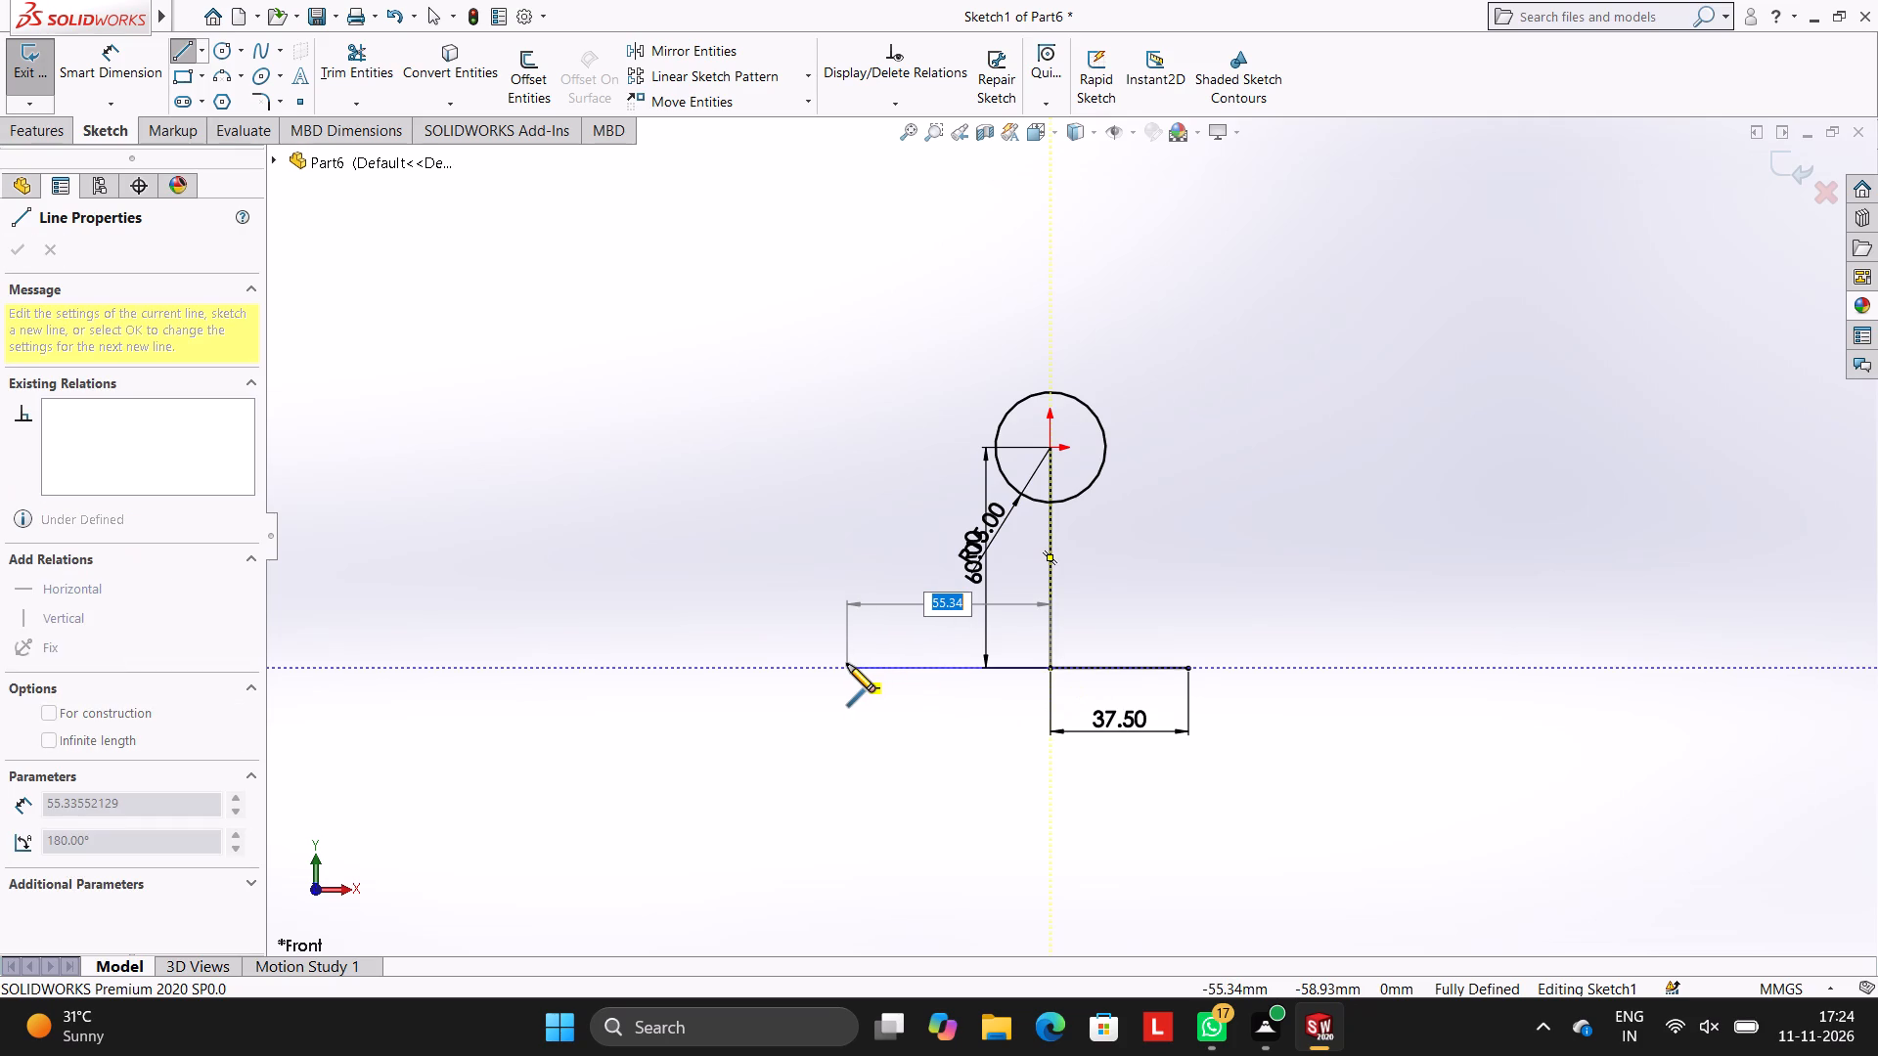
type("37.5")
key("Return")
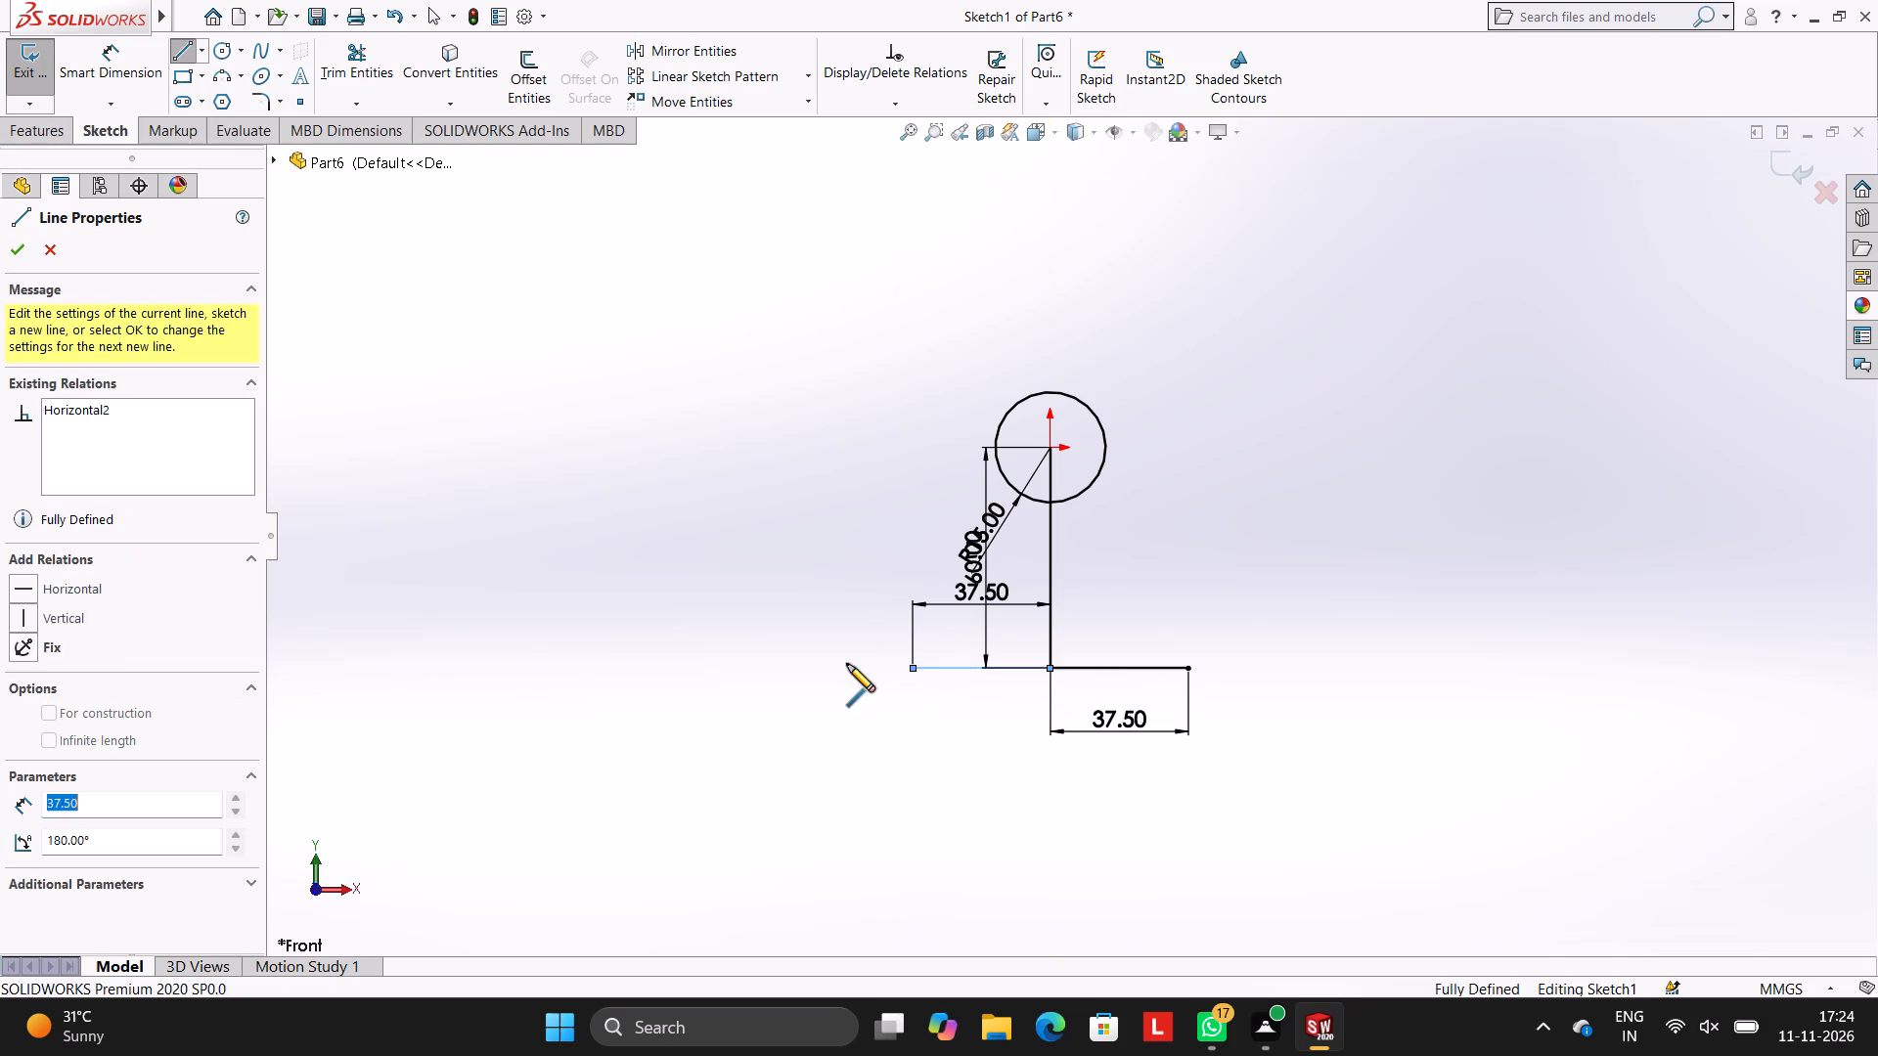
key("Escape")
key("Escape")
key("Escape")
key("Escape")
key("Escape")
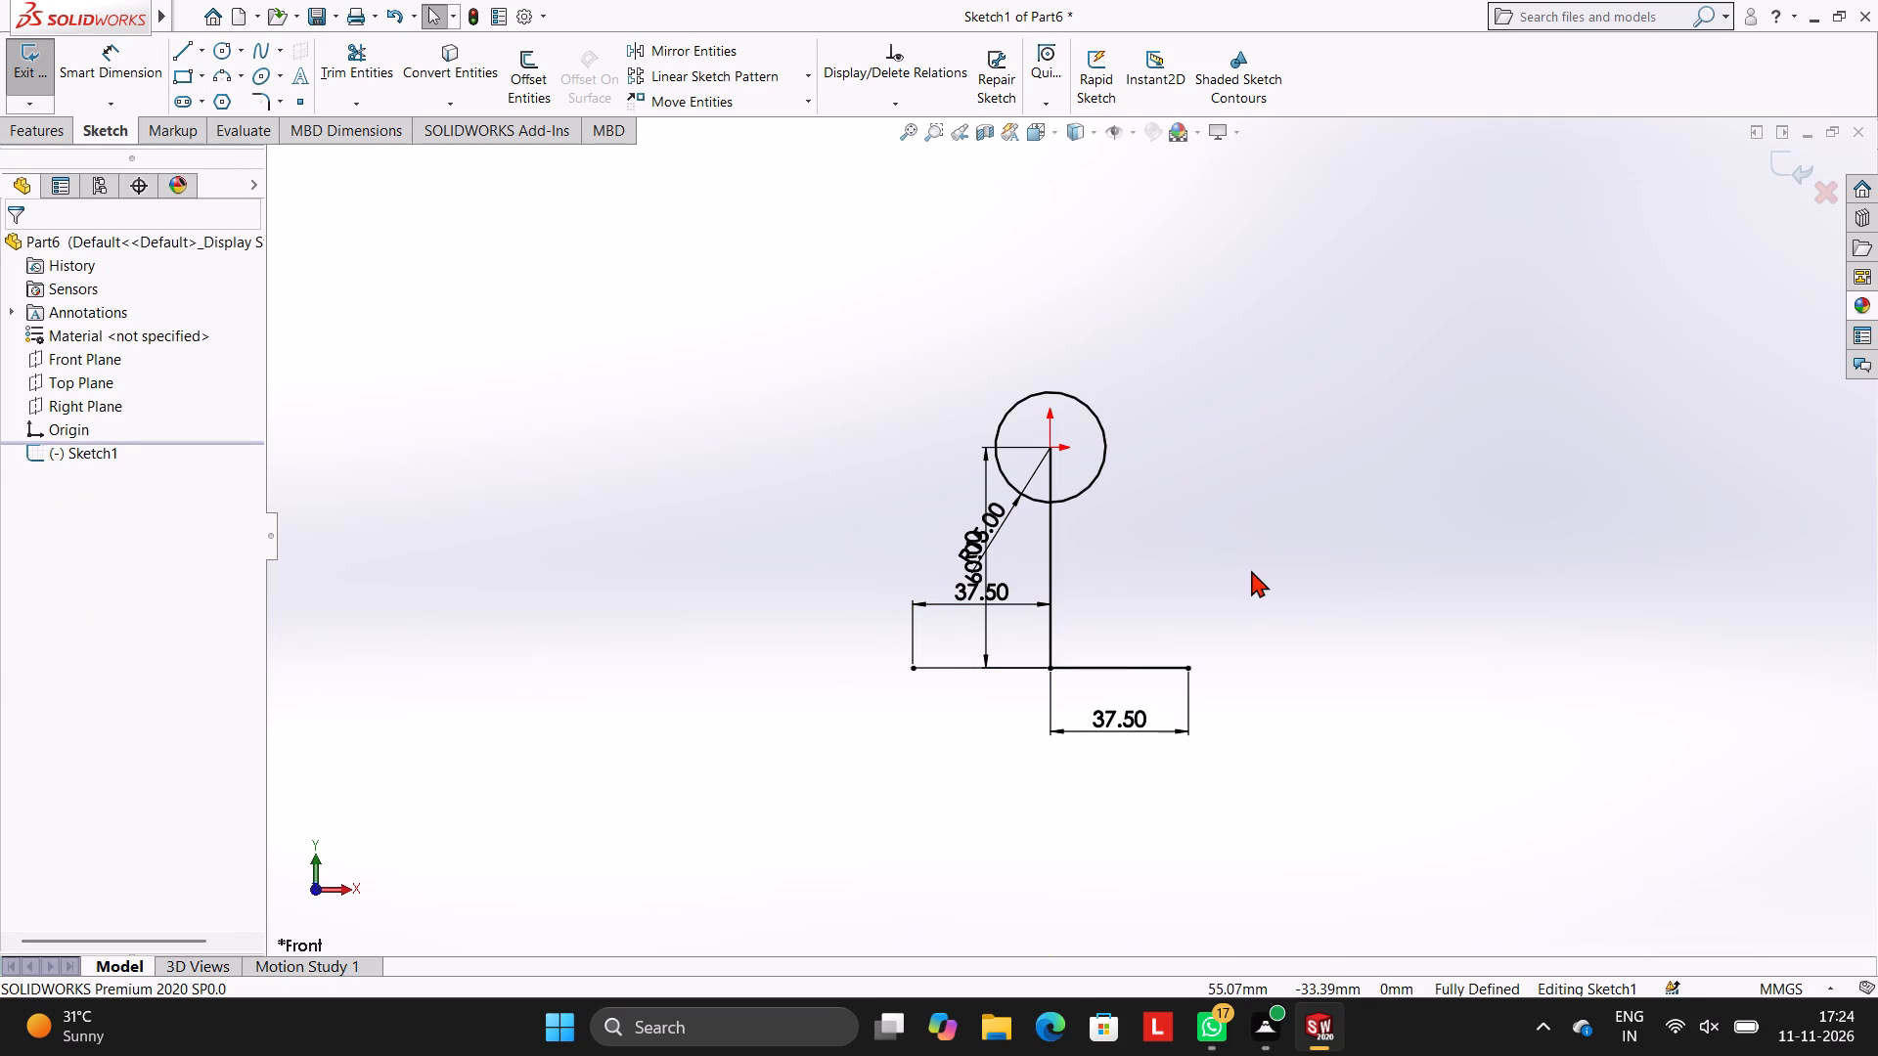
Sketch a circle of radius 15 mm centred on the left end of the horizontal base line.
left_click(226, 57)
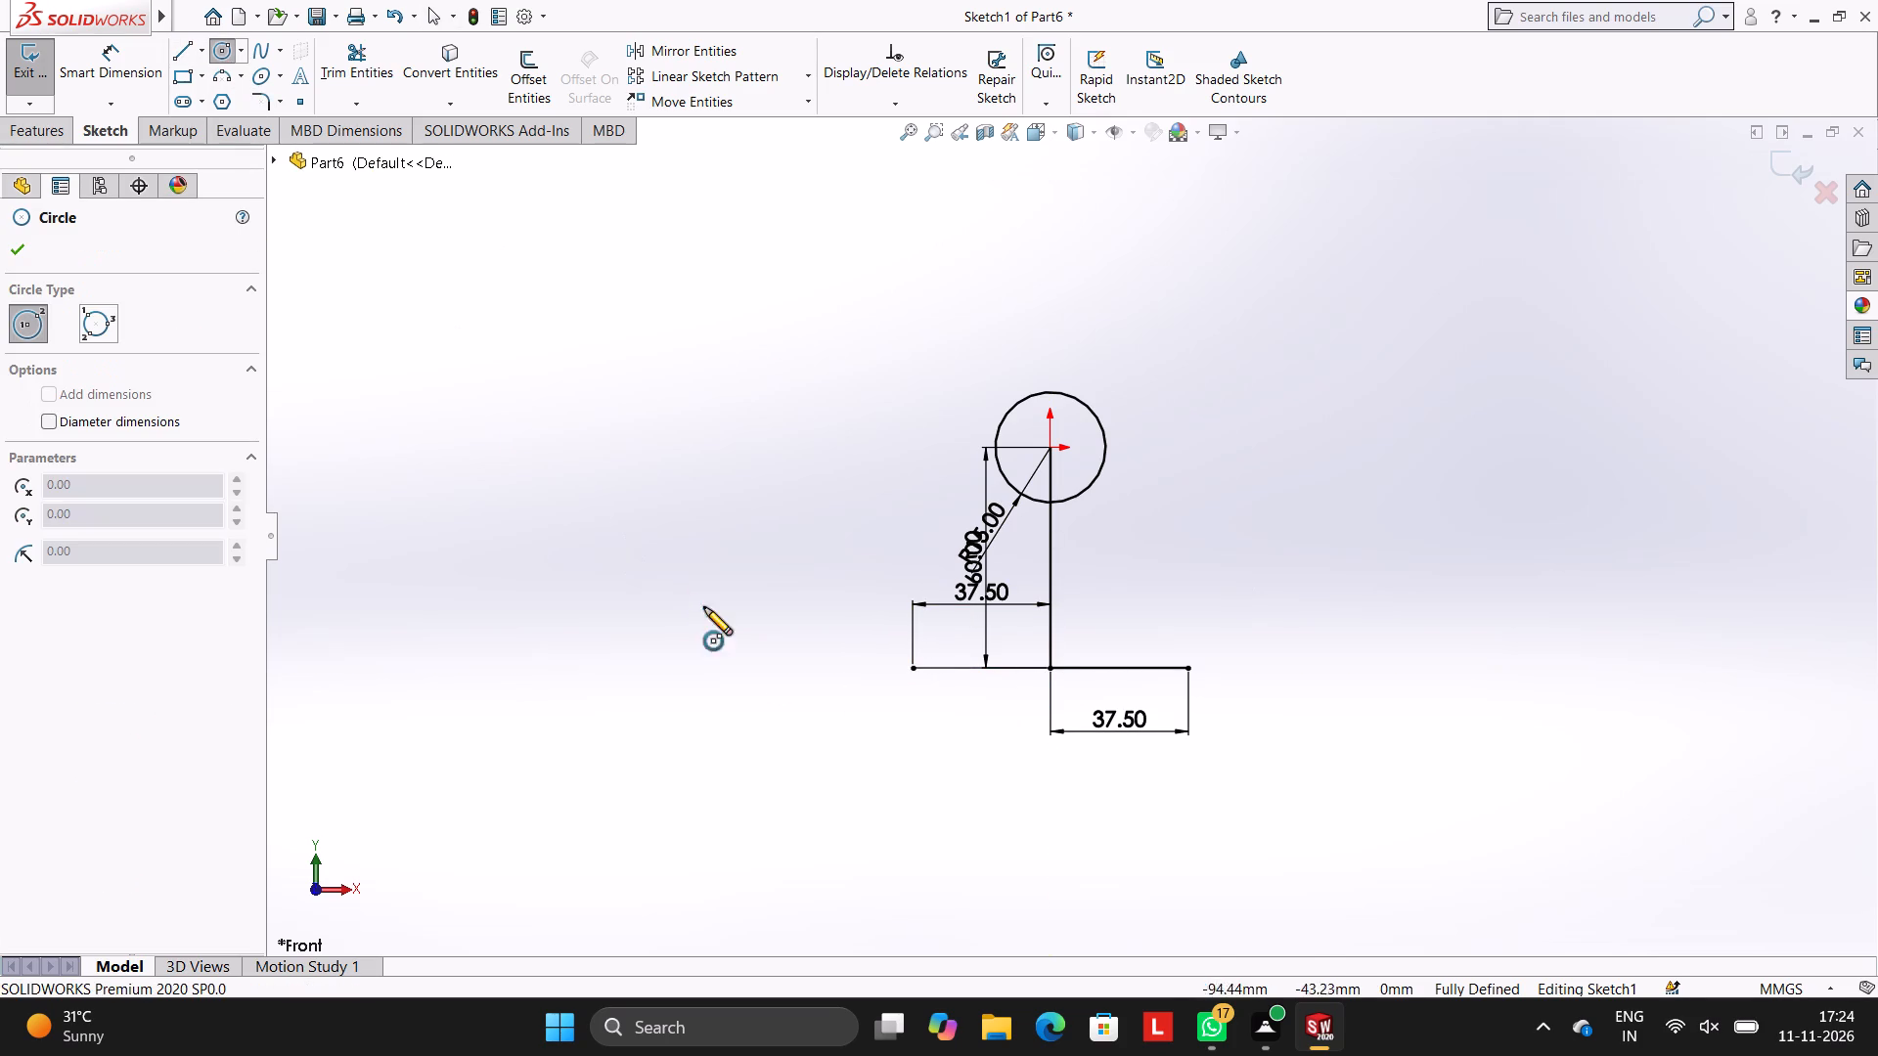
left_click(912, 669)
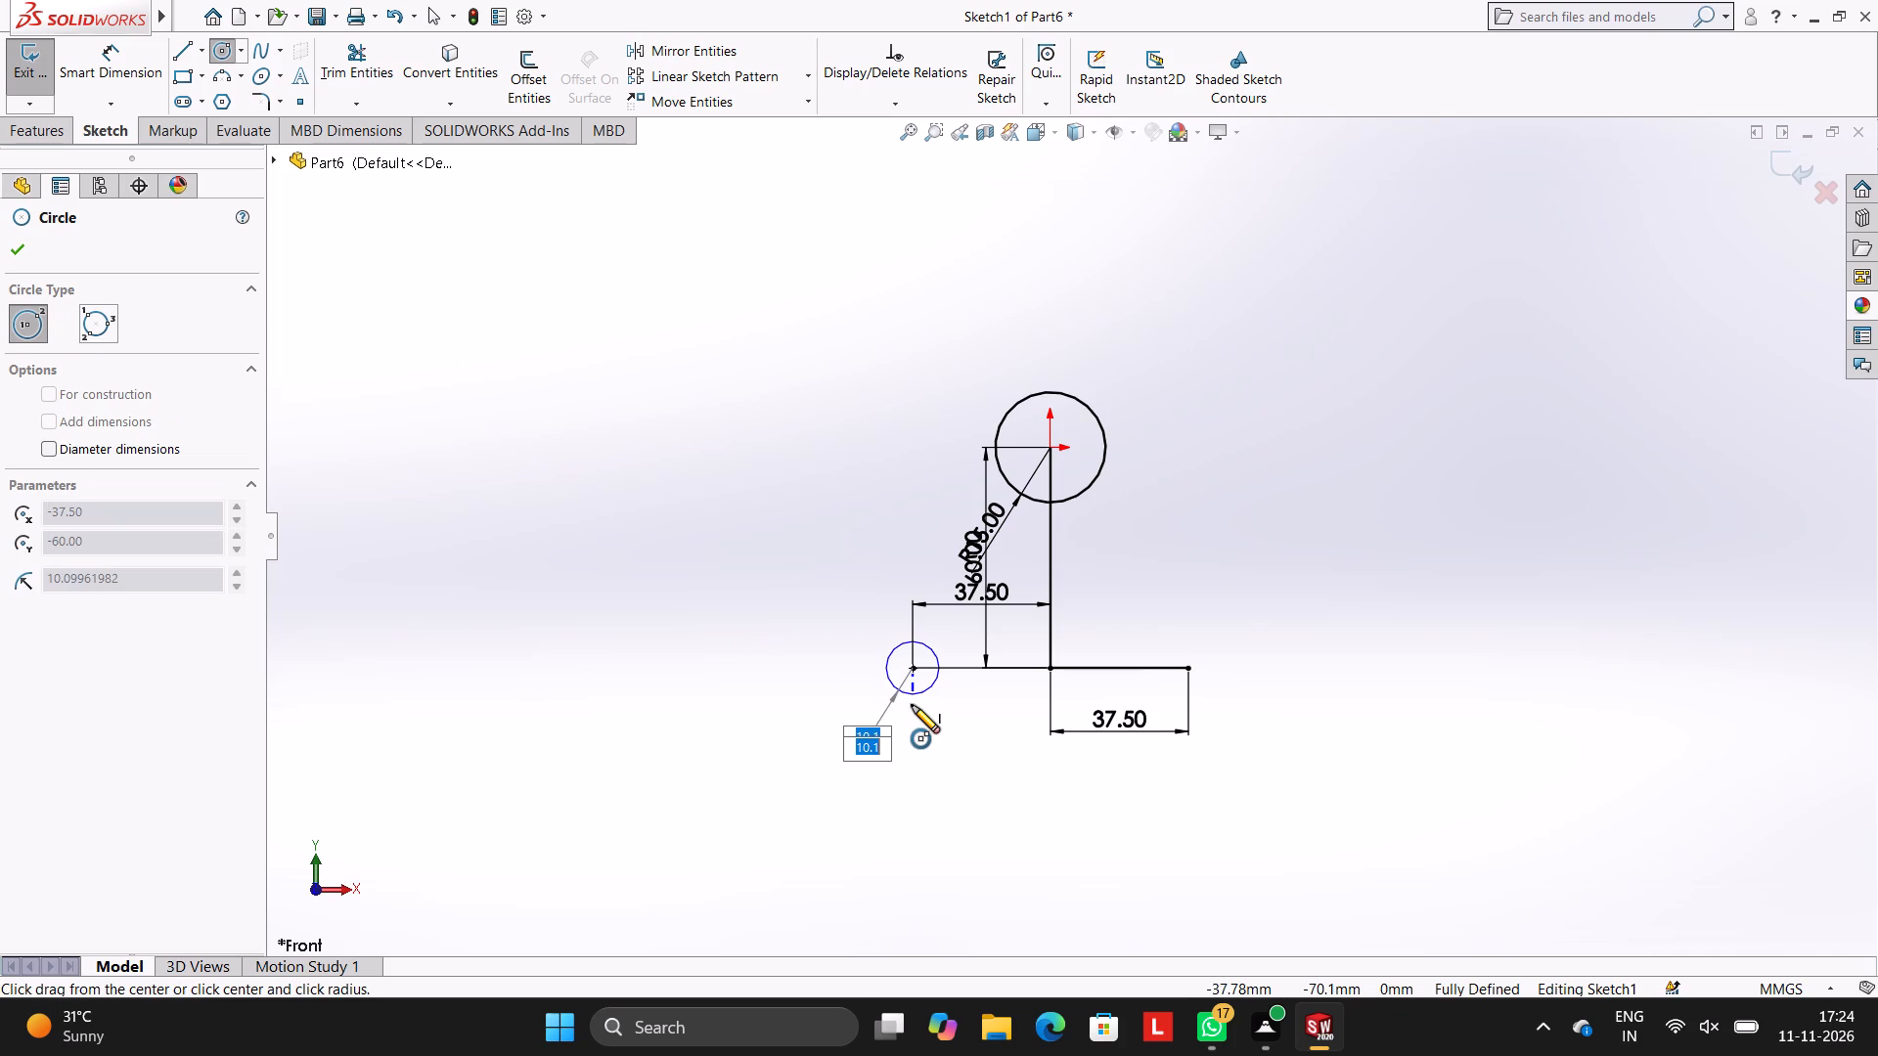
type("15")
key("Return")
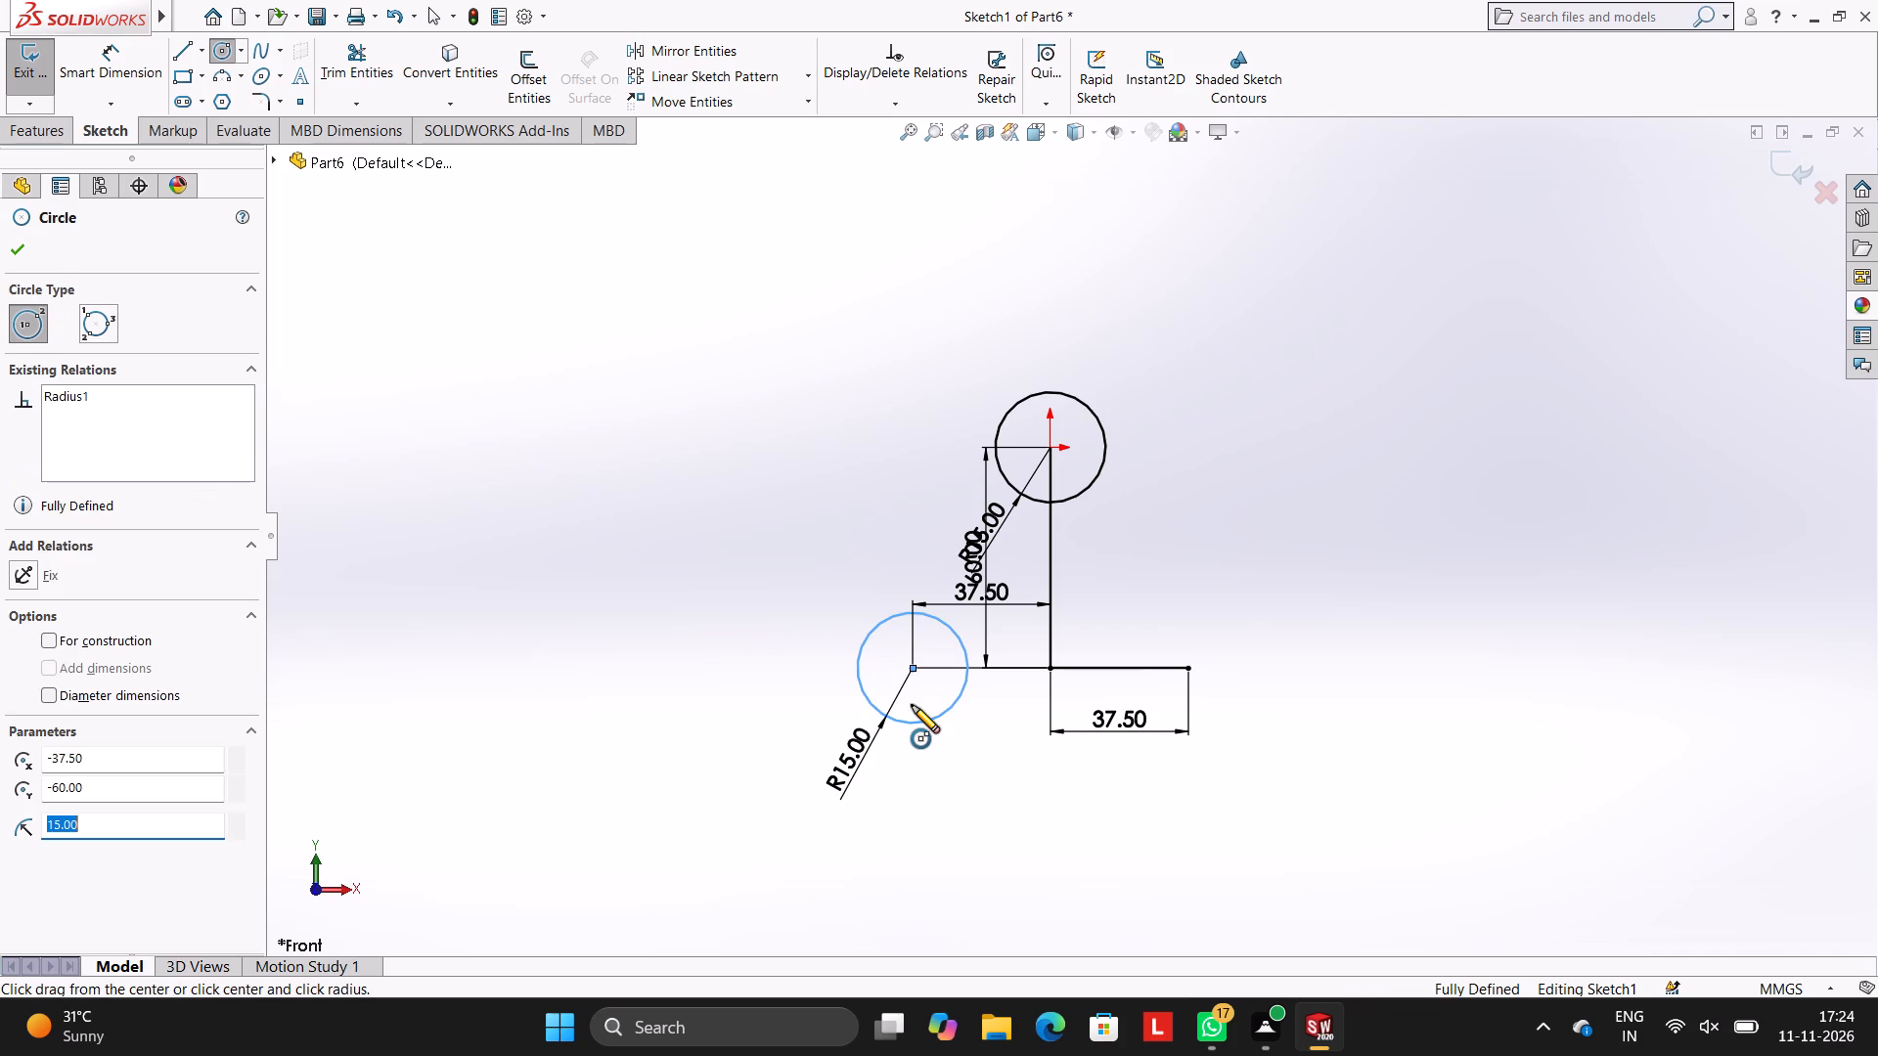
key("Escape")
key("Escape")
key("Escape")
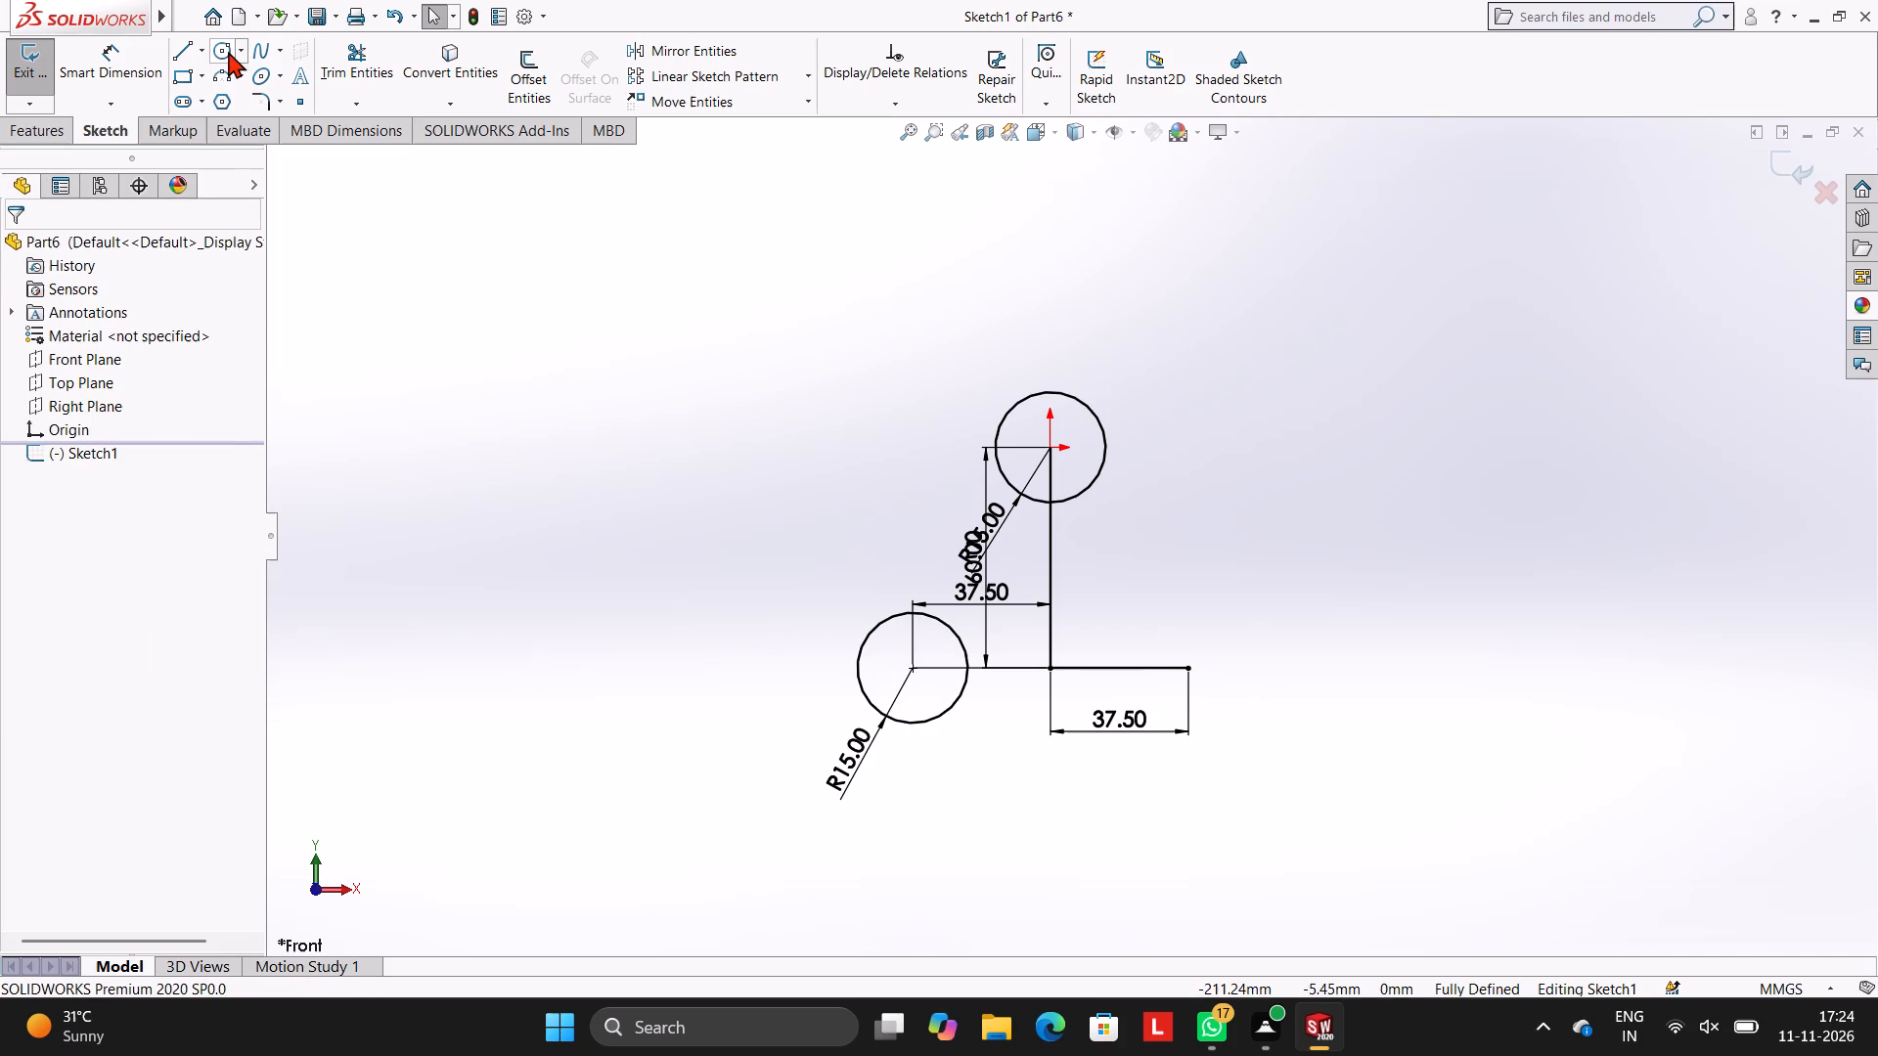
Sketch a circle of radius 15 mm centred on the right end of the horizontal base line.
left_click(228, 51)
left_click(1186, 668)
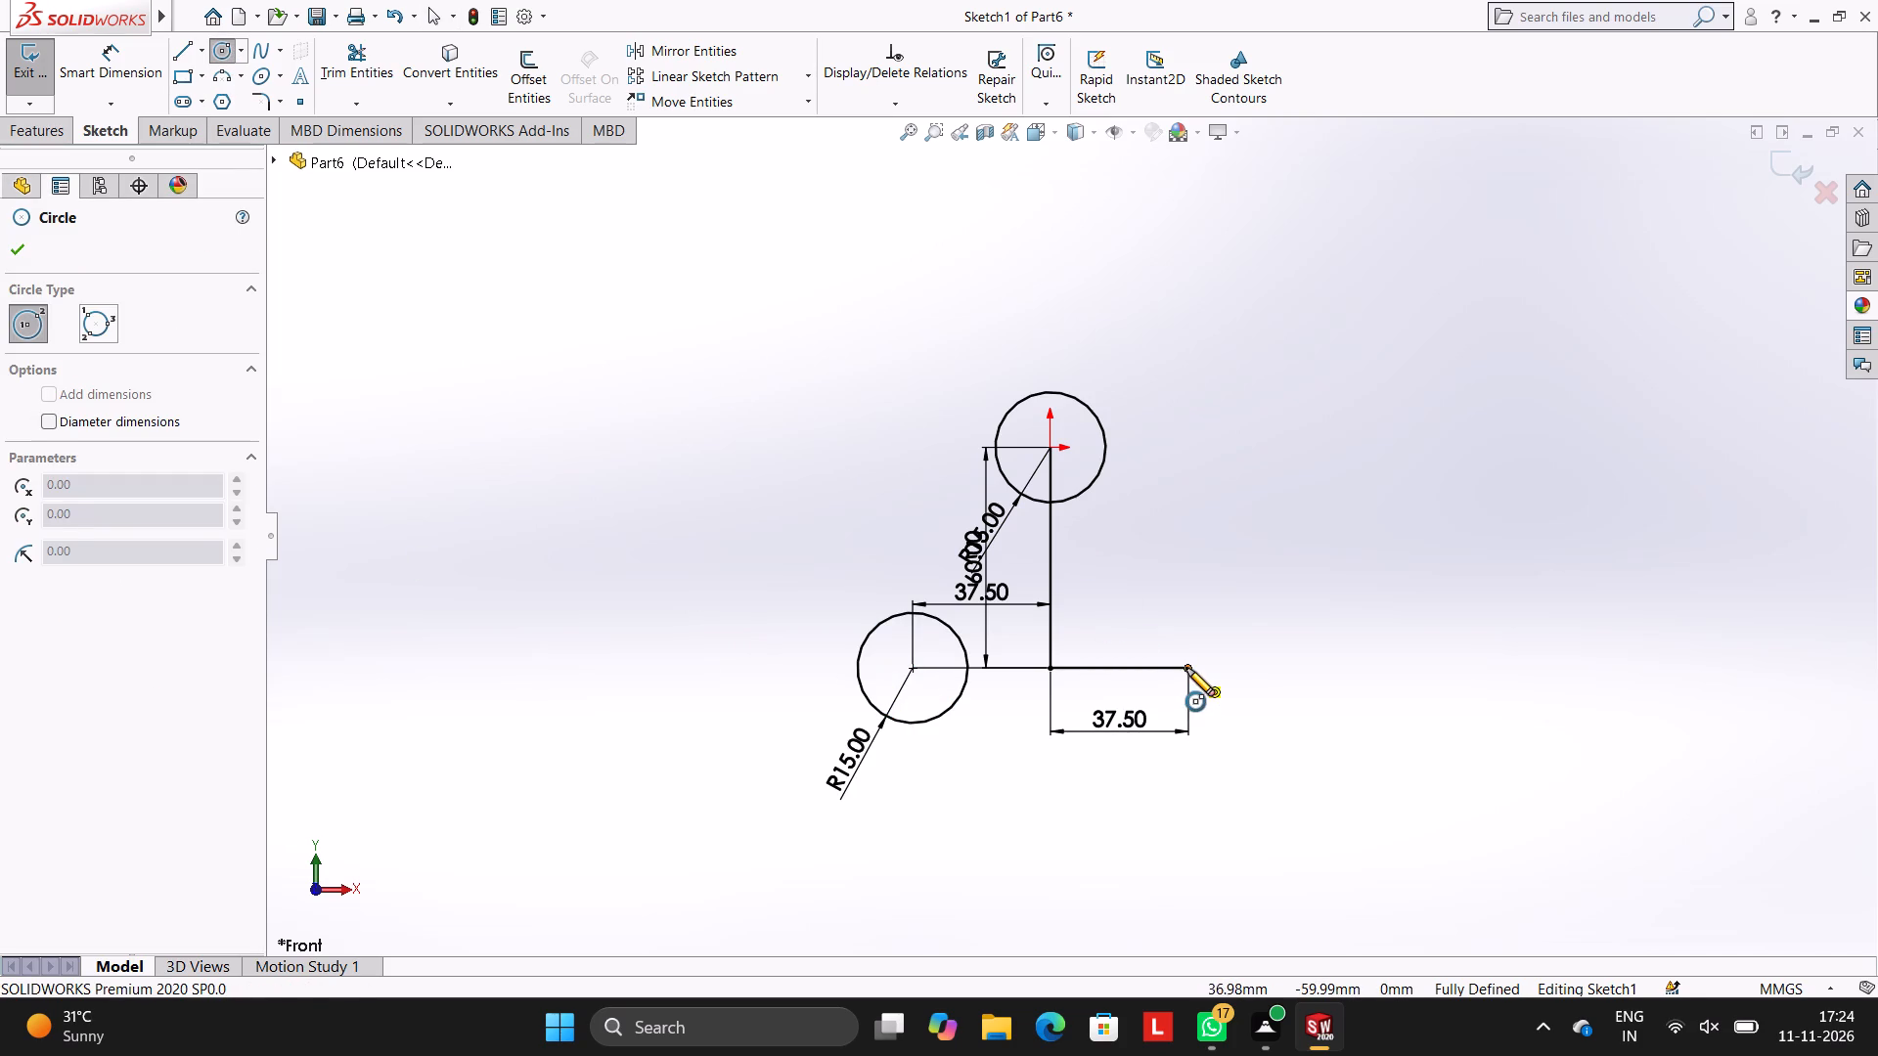
type("15")
key("Return")
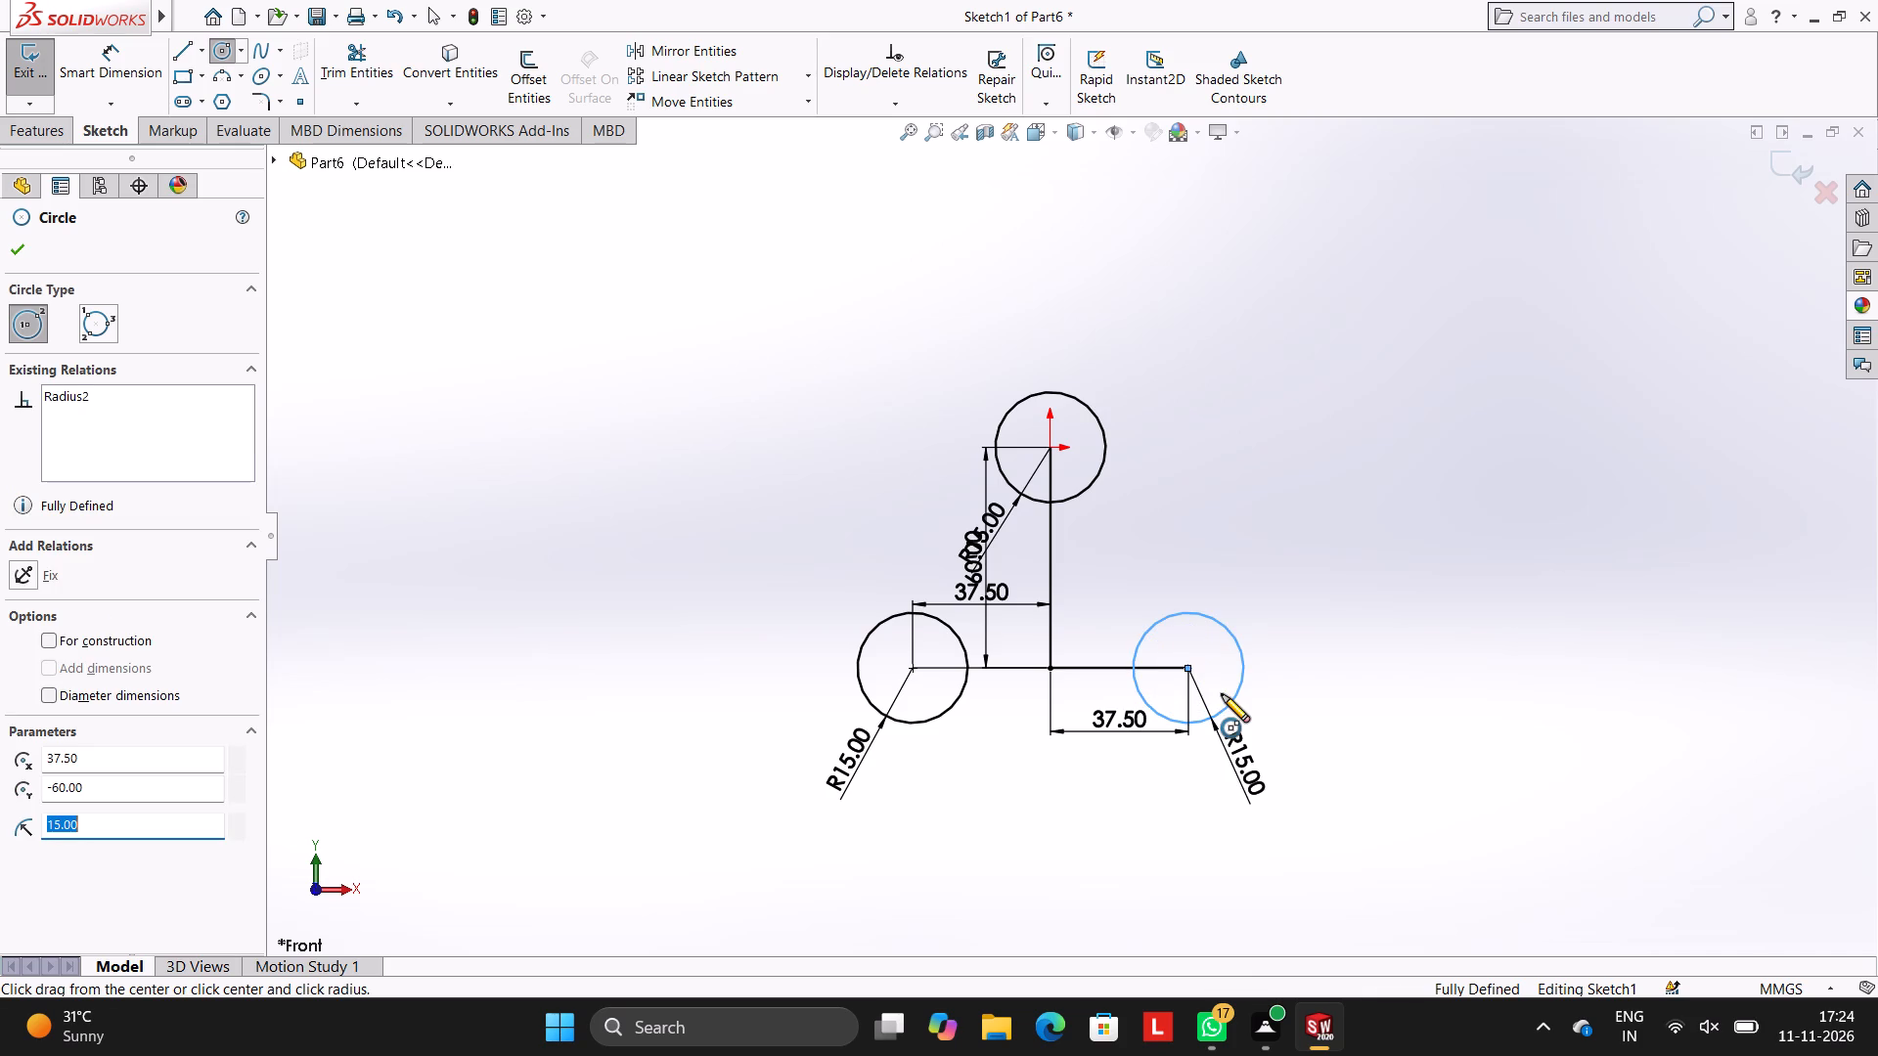
key("Escape")
key("Escape")
key("Escape")
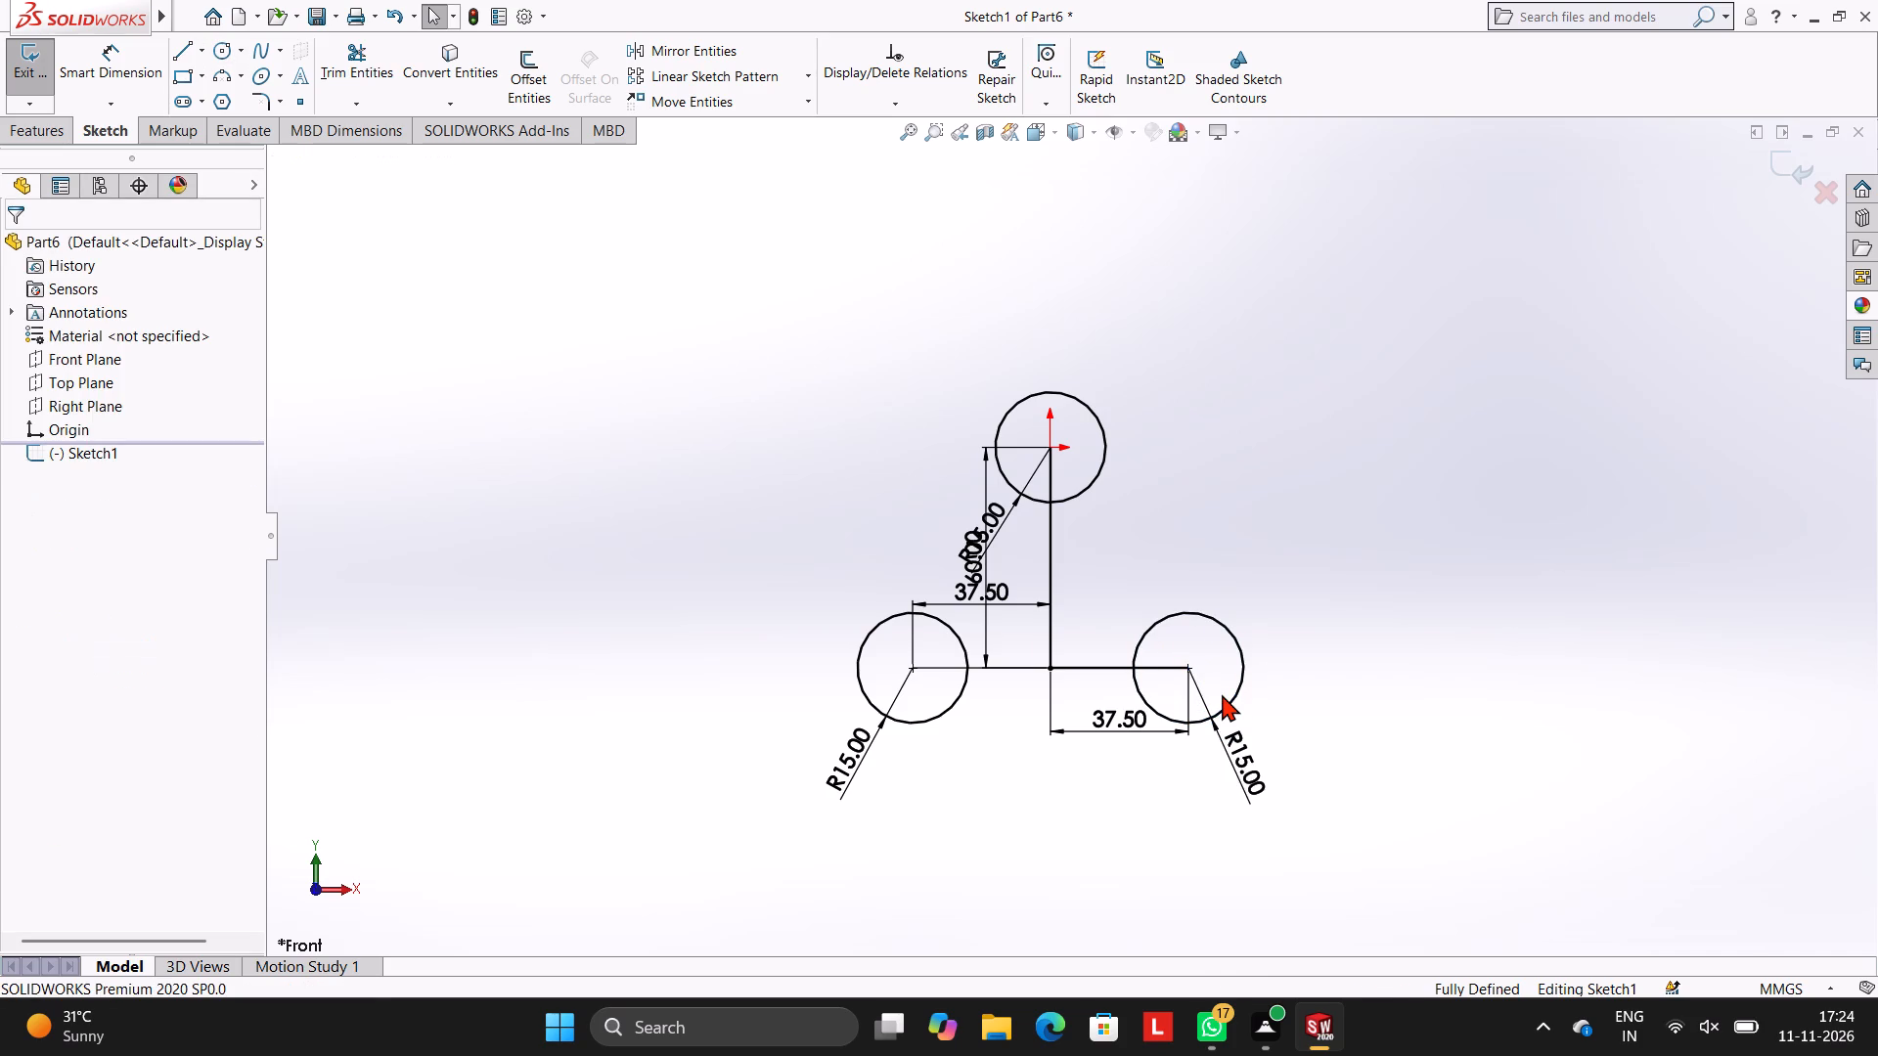
Draw a slanted line about 71 mm long joining the outer left sides of the lower-left and top circles.
scroll(1351, 595, "up", 1)
scroll(1351, 595, "down", 1)
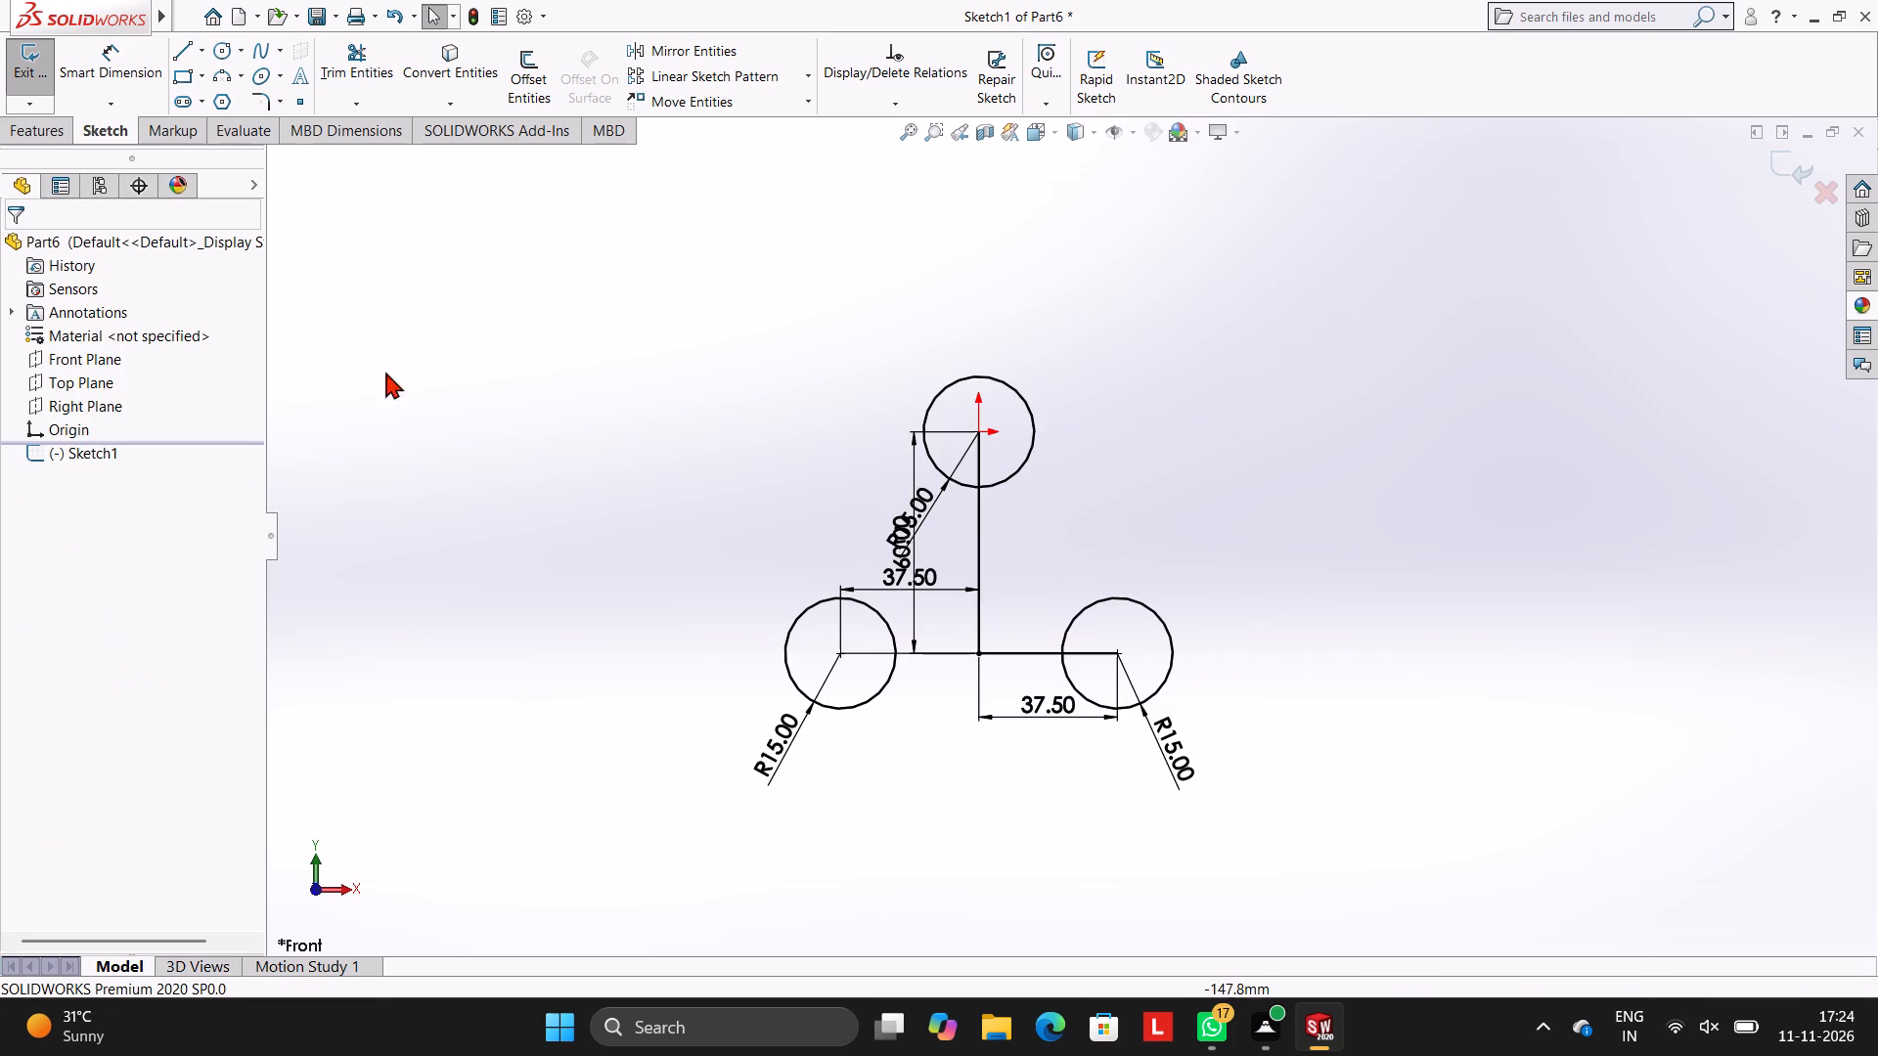
left_click(181, 63)
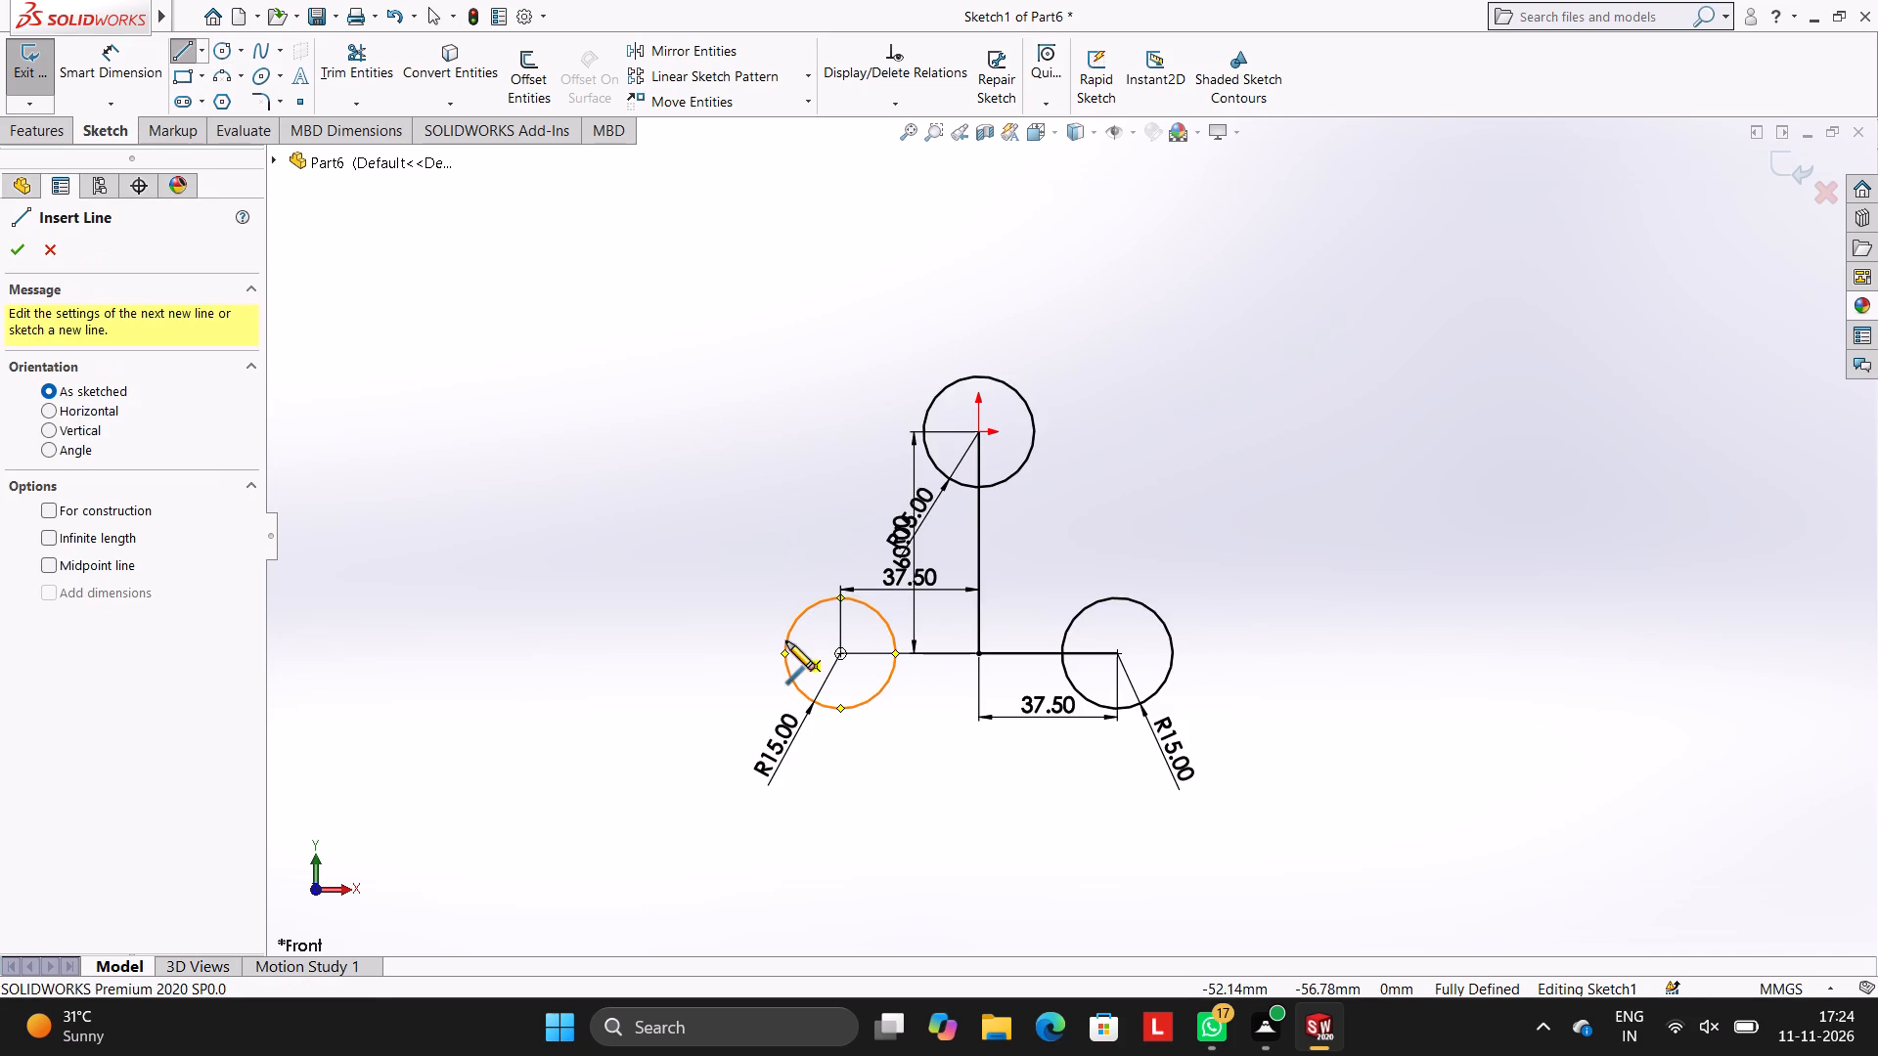
left_click(786, 641)
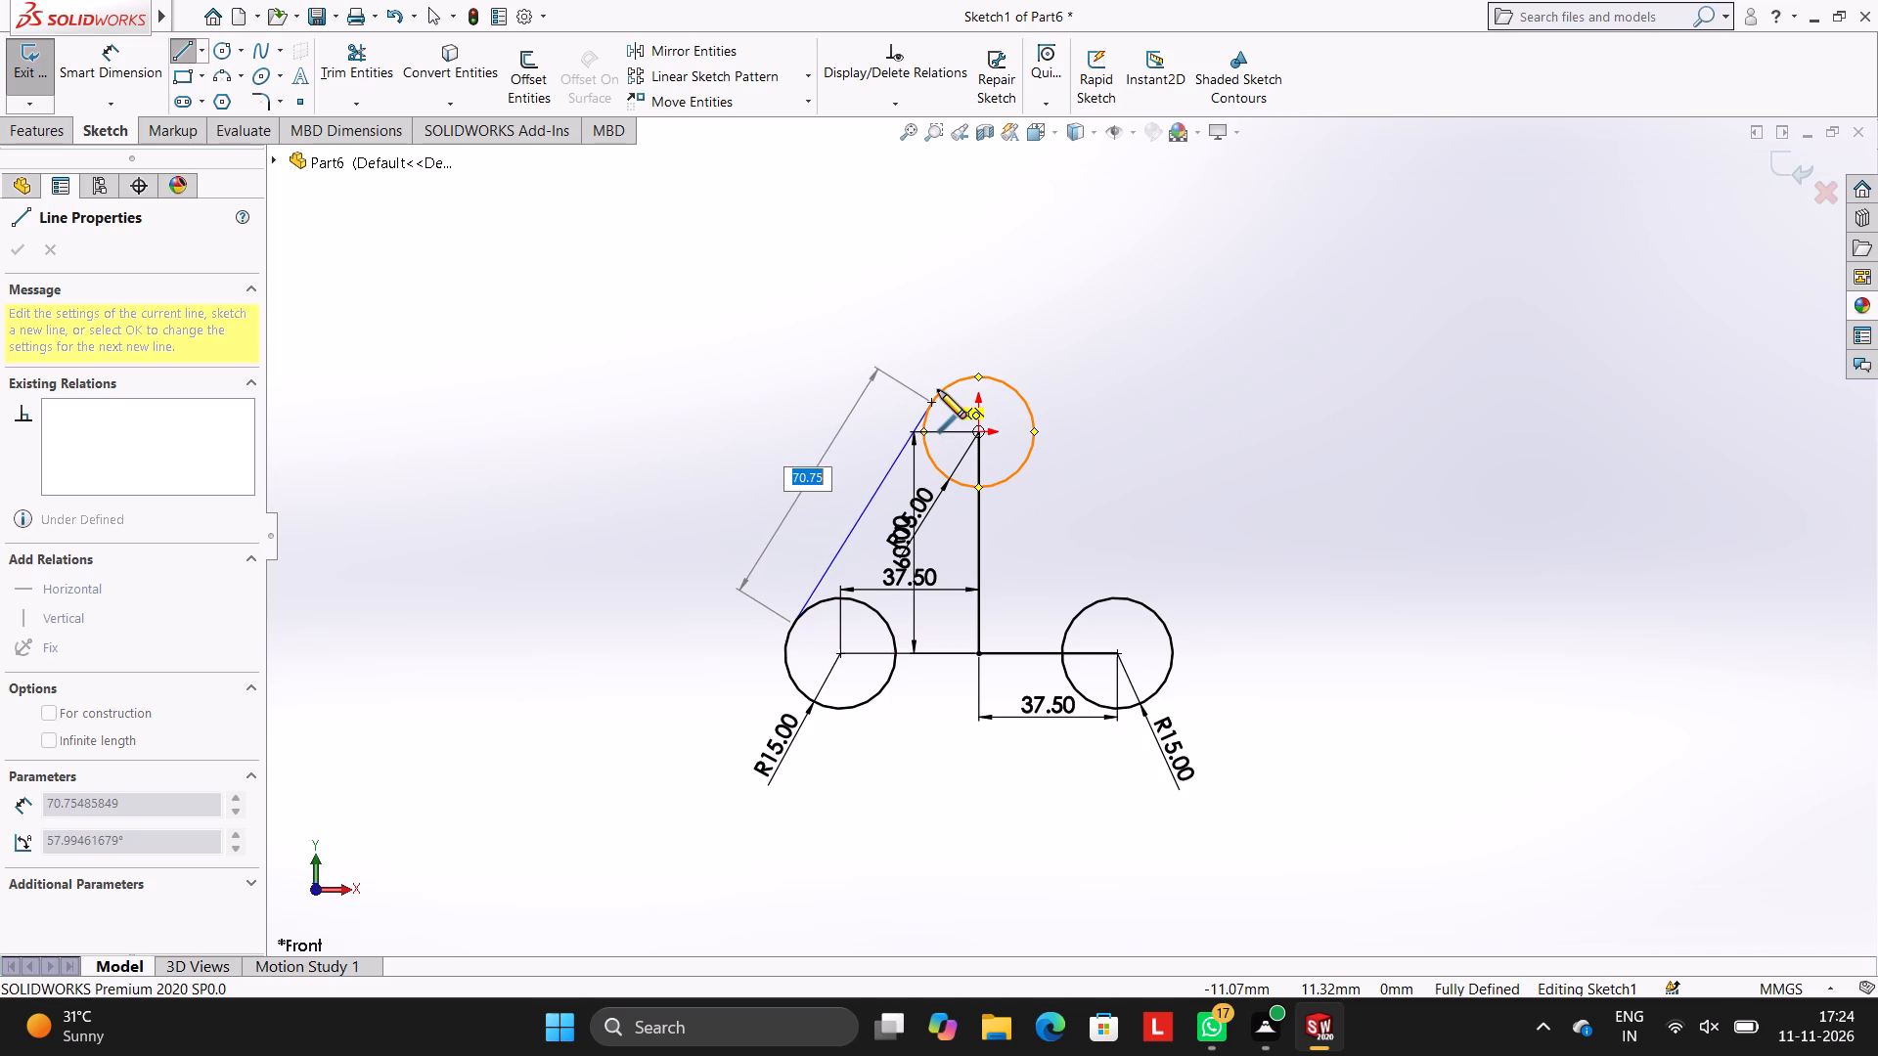
left_click(938, 390)
key("Escape")
key("Escape")
key("Escape")
key("Escape")
key("Escape")
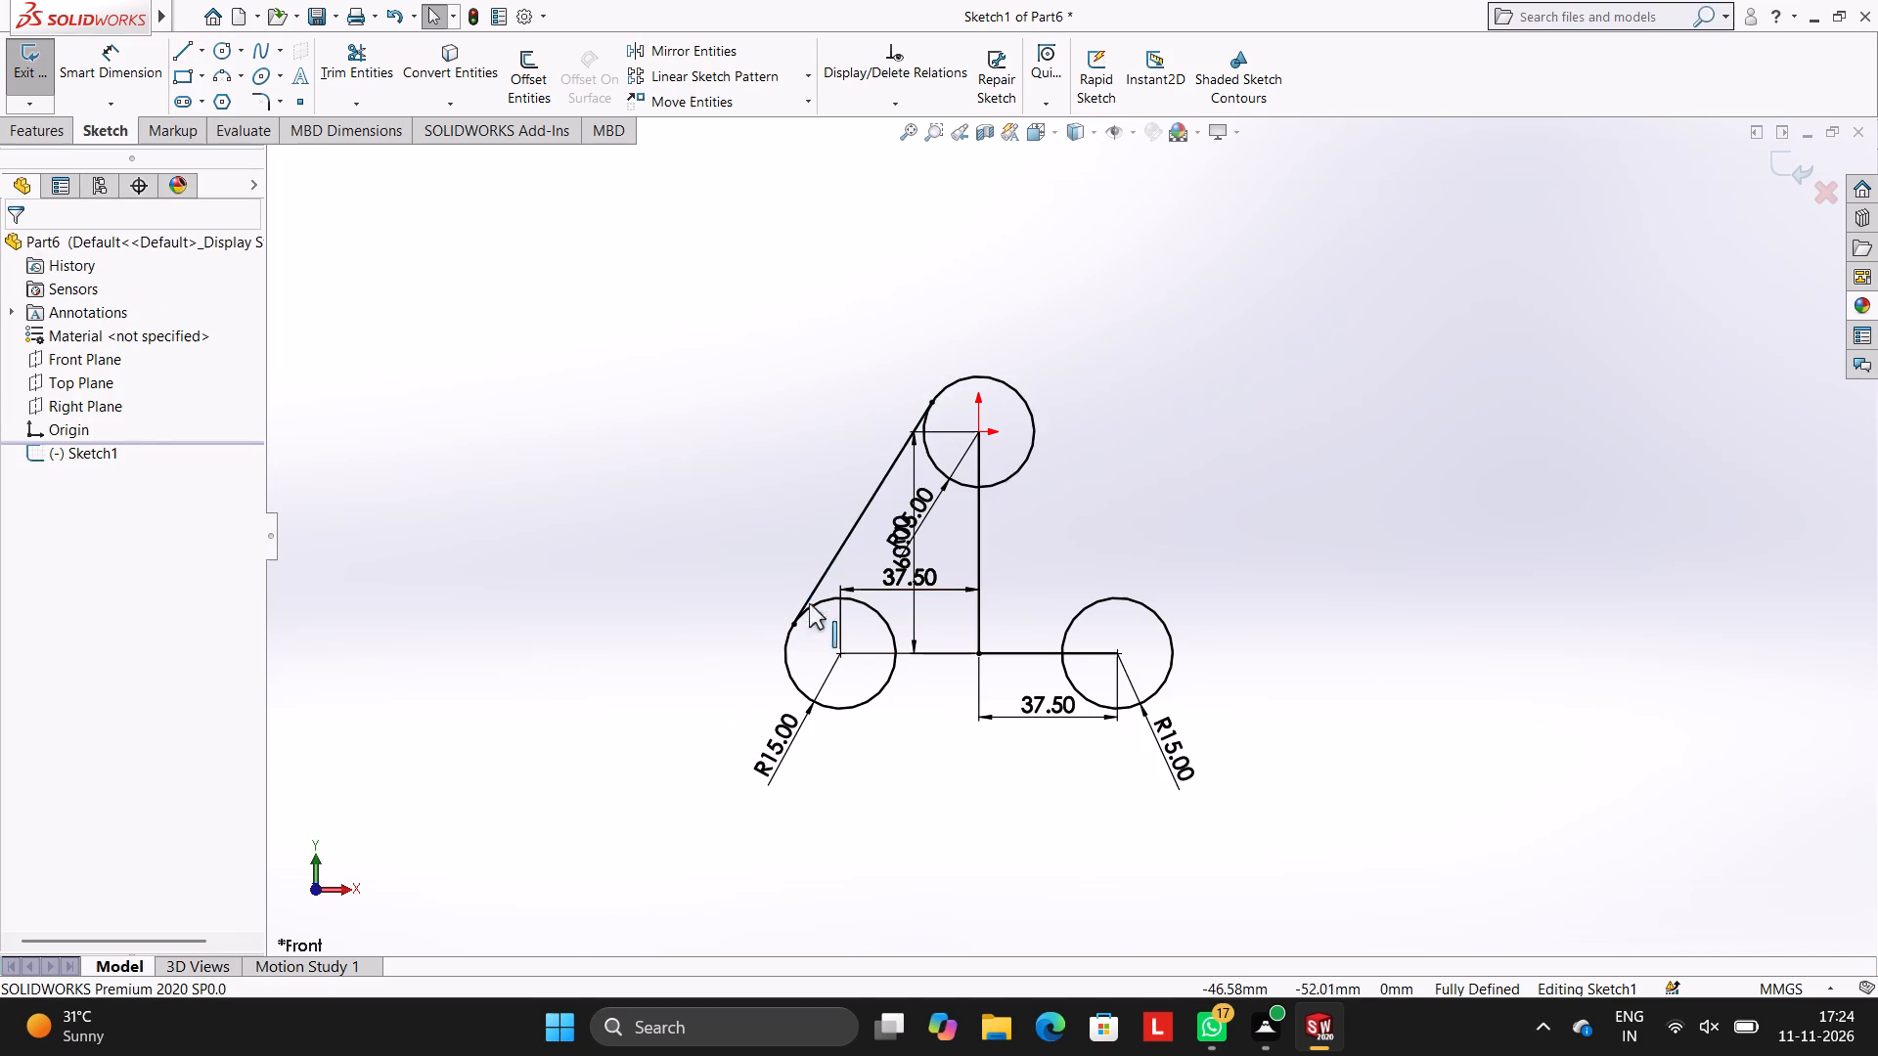
Apply a tangent relation between the slanted line and the lower-left circle.
left_click(831, 565)
left_click(786, 643, "ctrl")
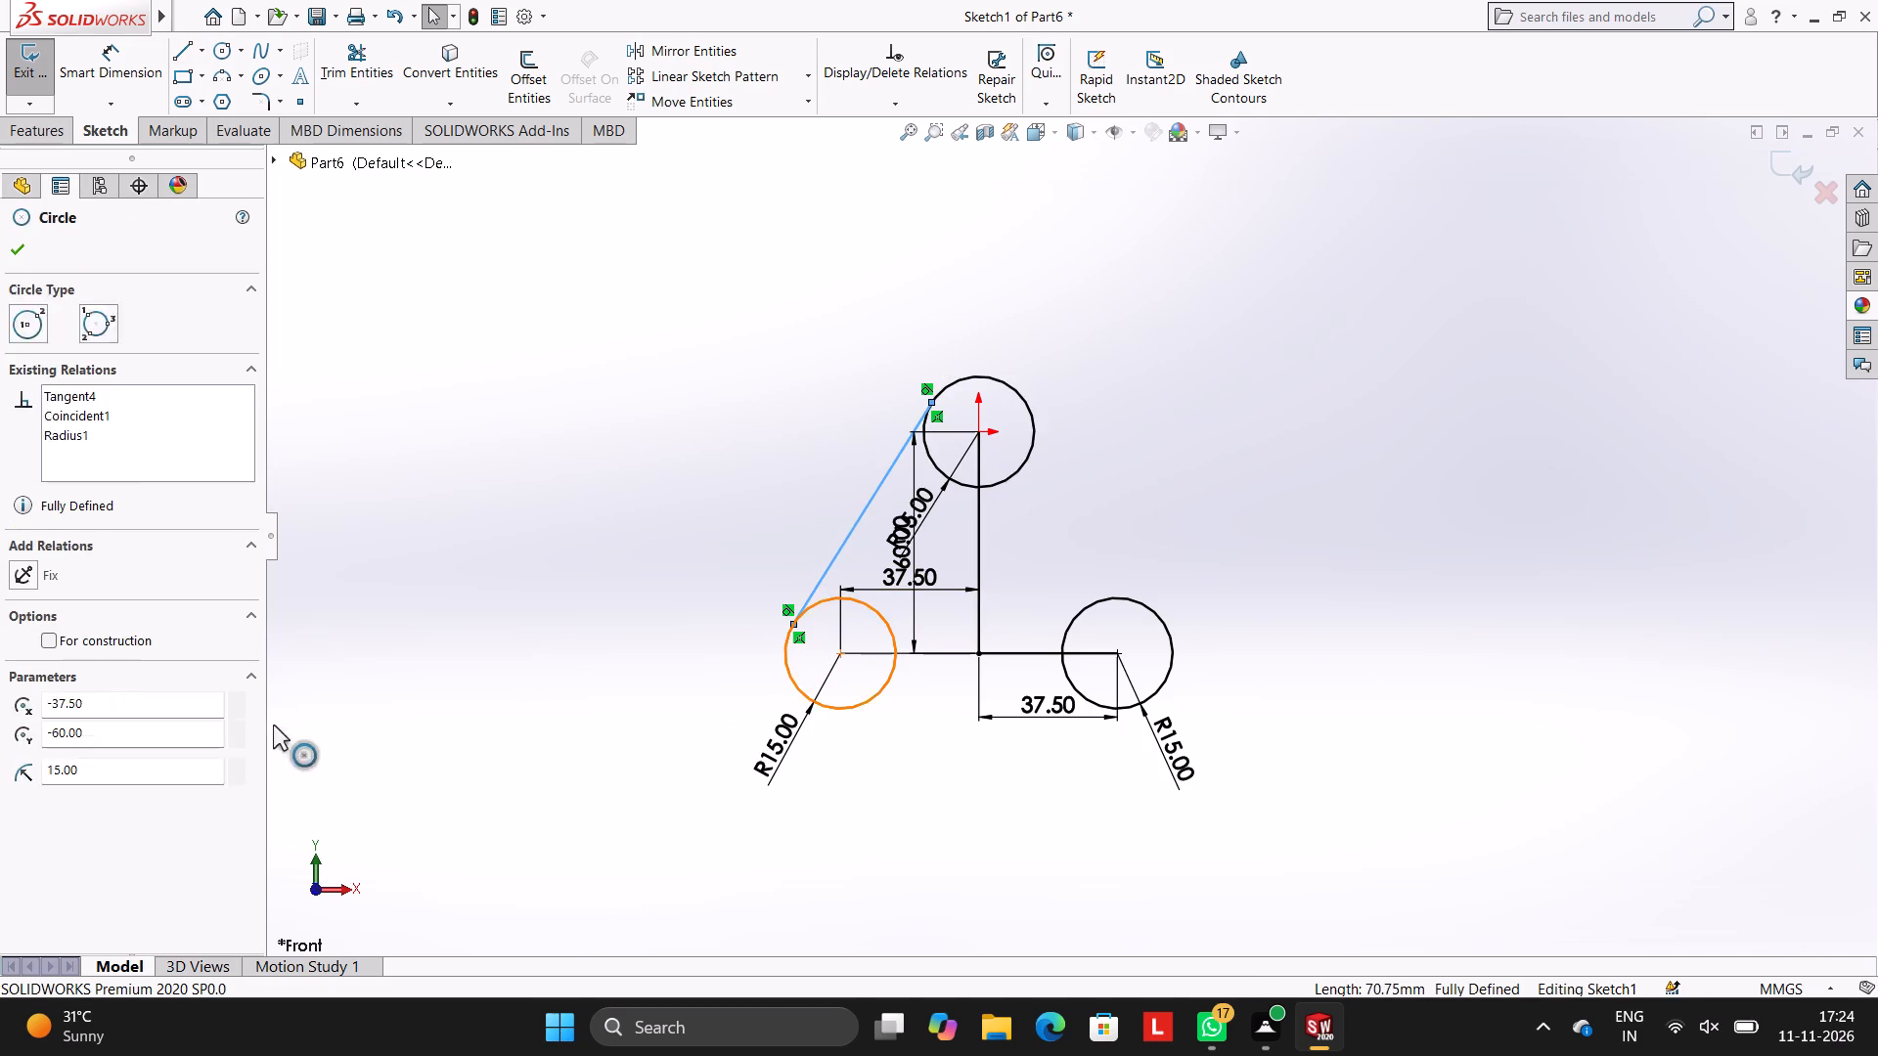
left_click(81, 594, "ctrl")
key("Escape")
key("Escape")
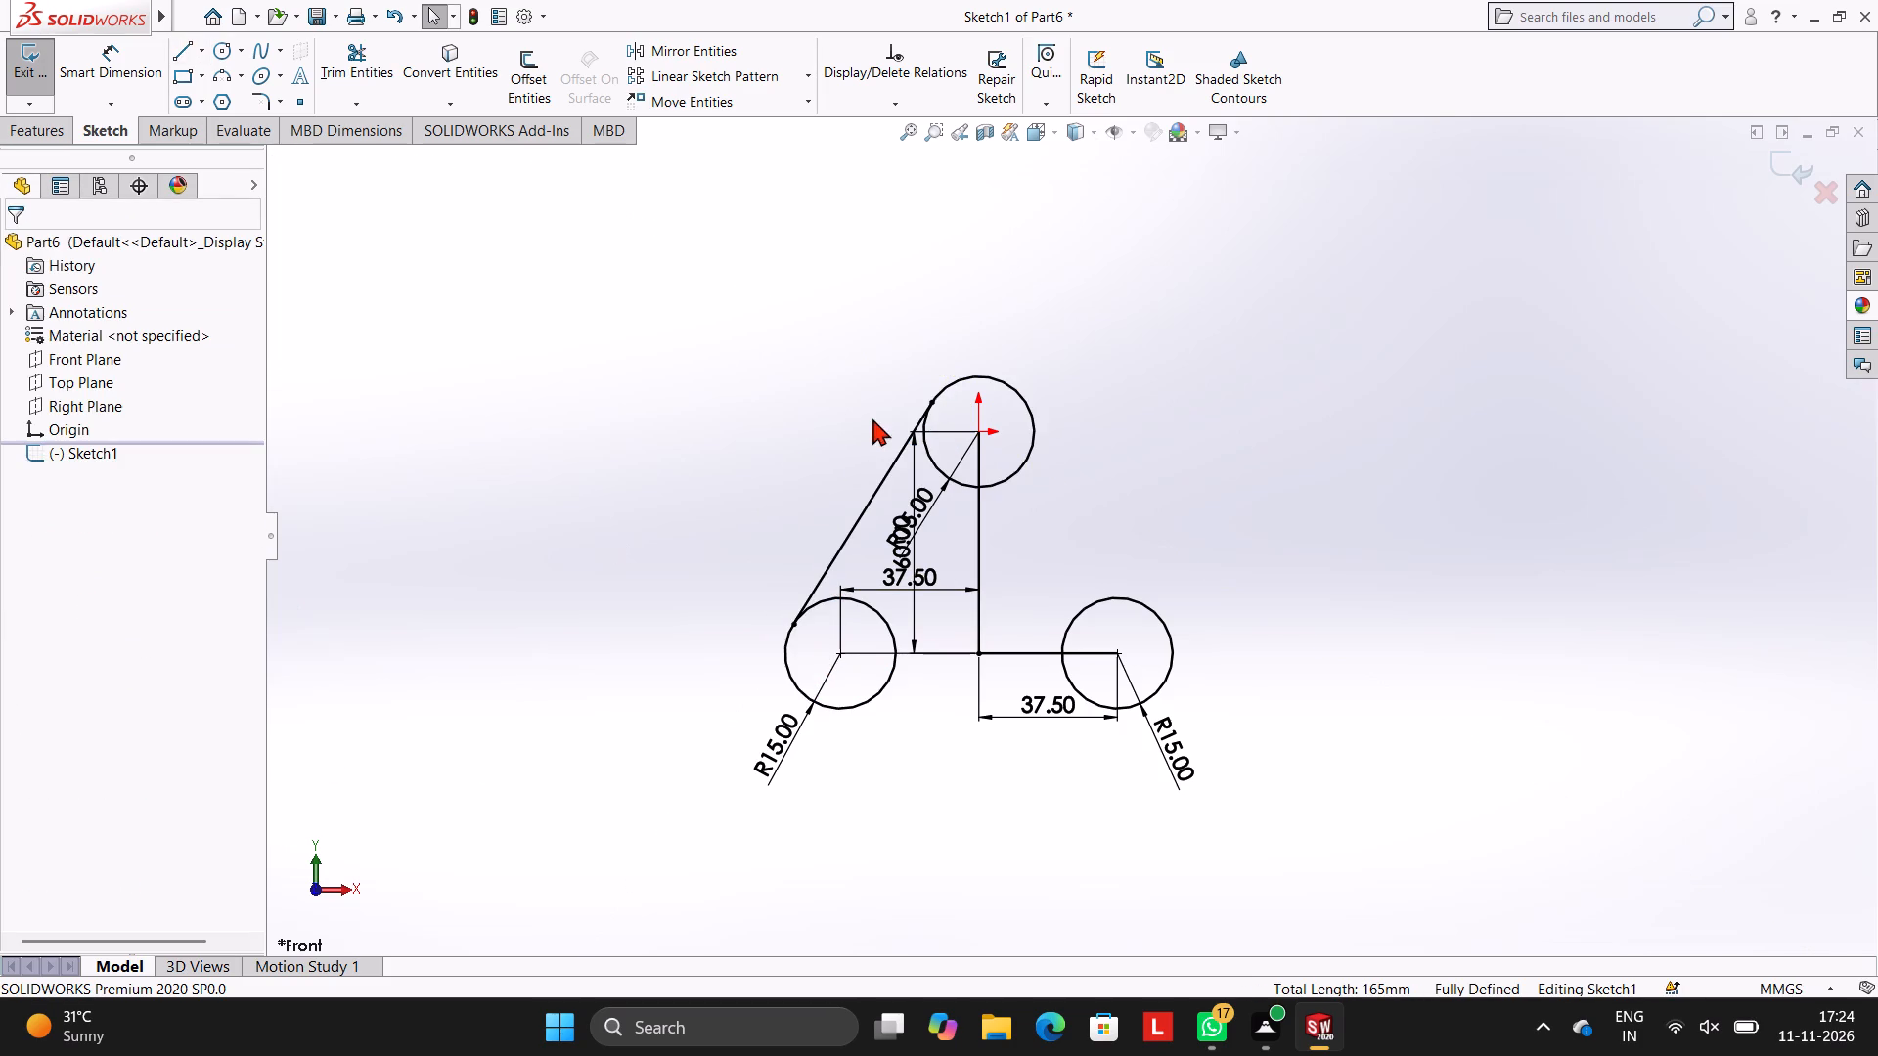
Apply a tangent relation between the left slanted line and the top circle.
left_click(893, 471)
left_click(942, 386, "ctrl")
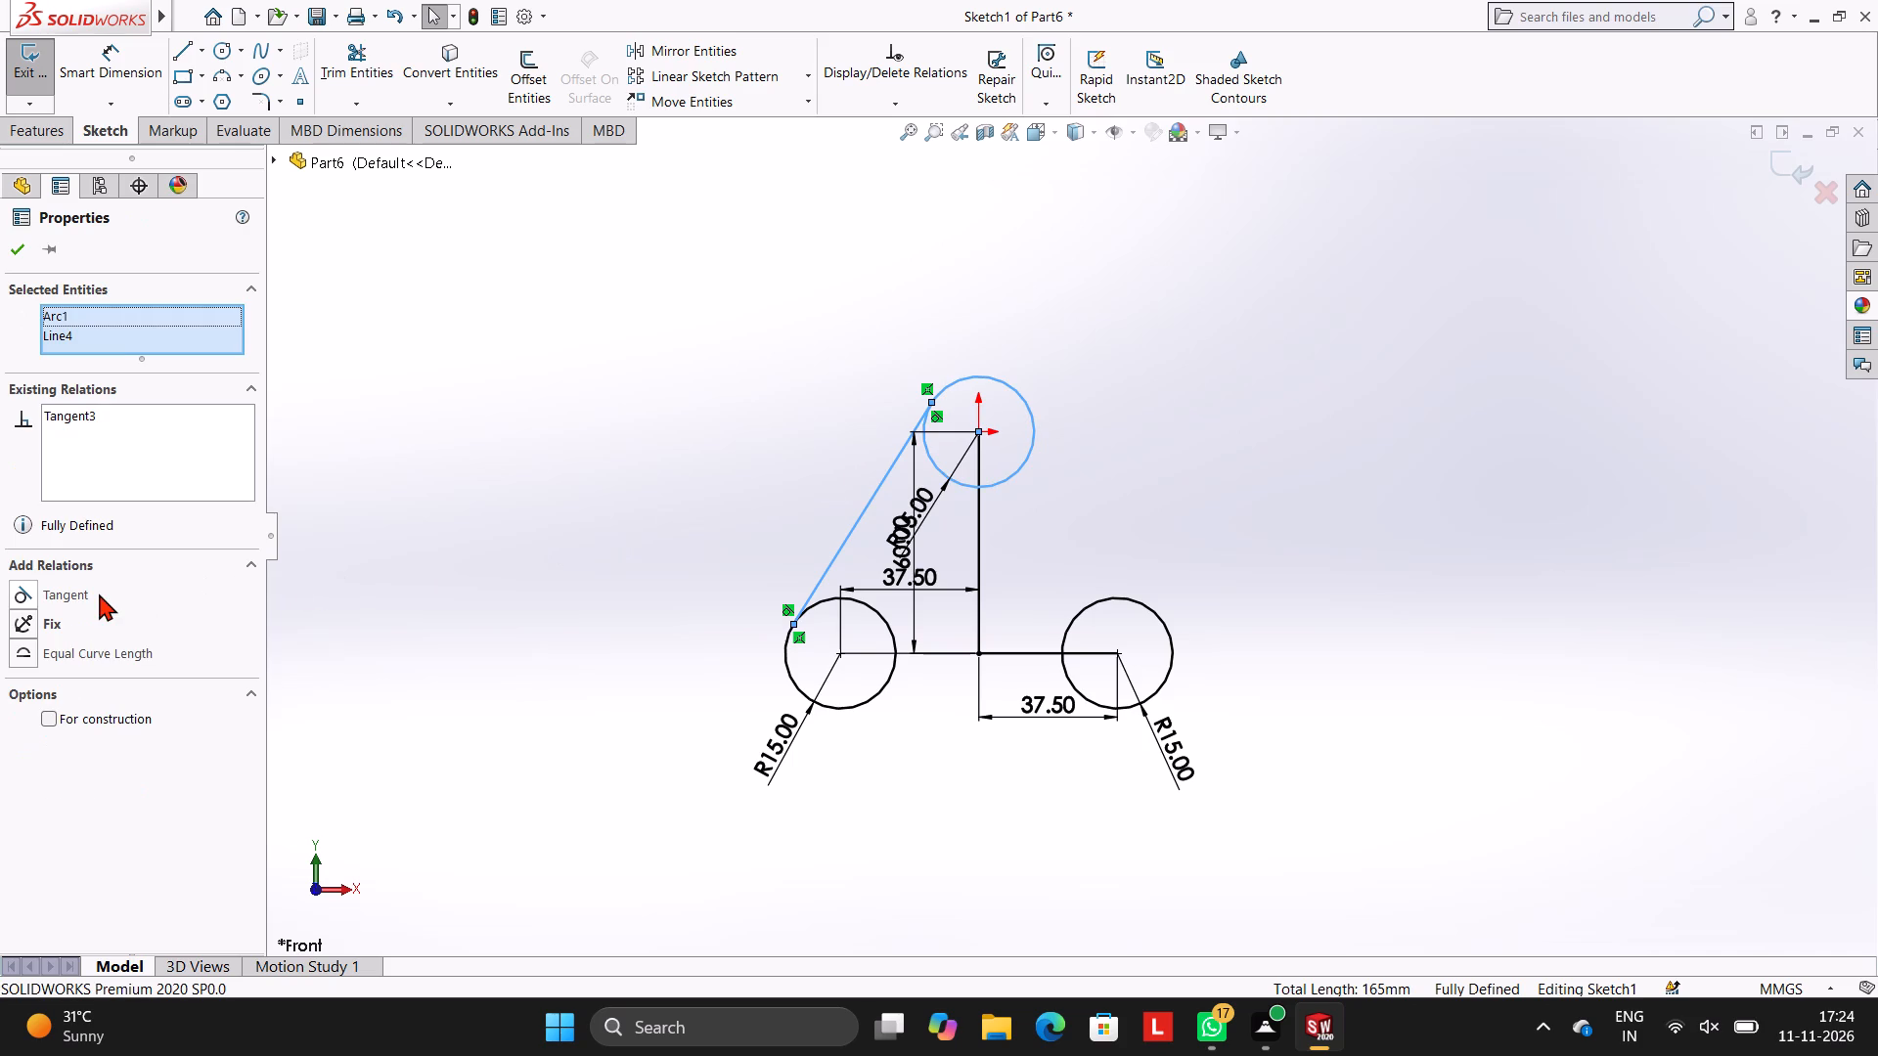
left_click(93, 592, "ctrl")
key("Escape")
key("Escape")
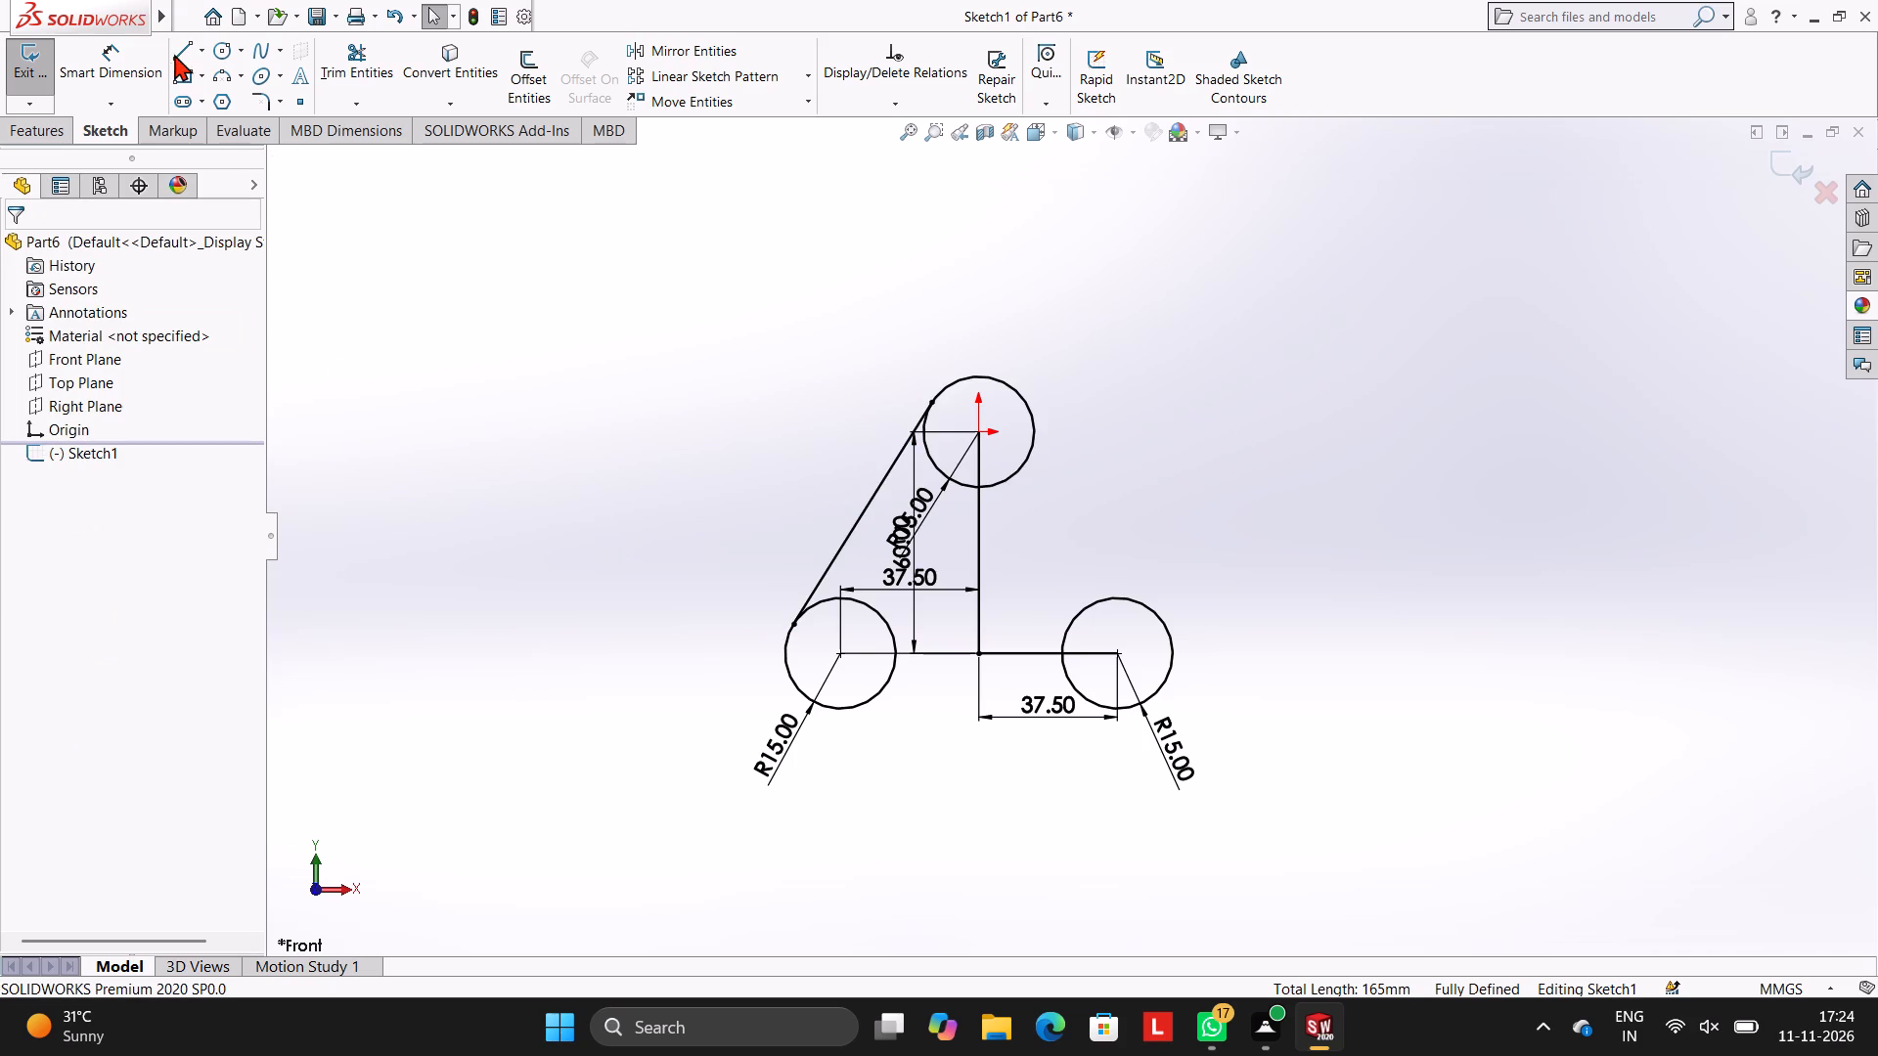
Draw a horizontal line about 75 mm long joining the lowest points of the lower-left and lower-right circles.
left_click(174, 54)
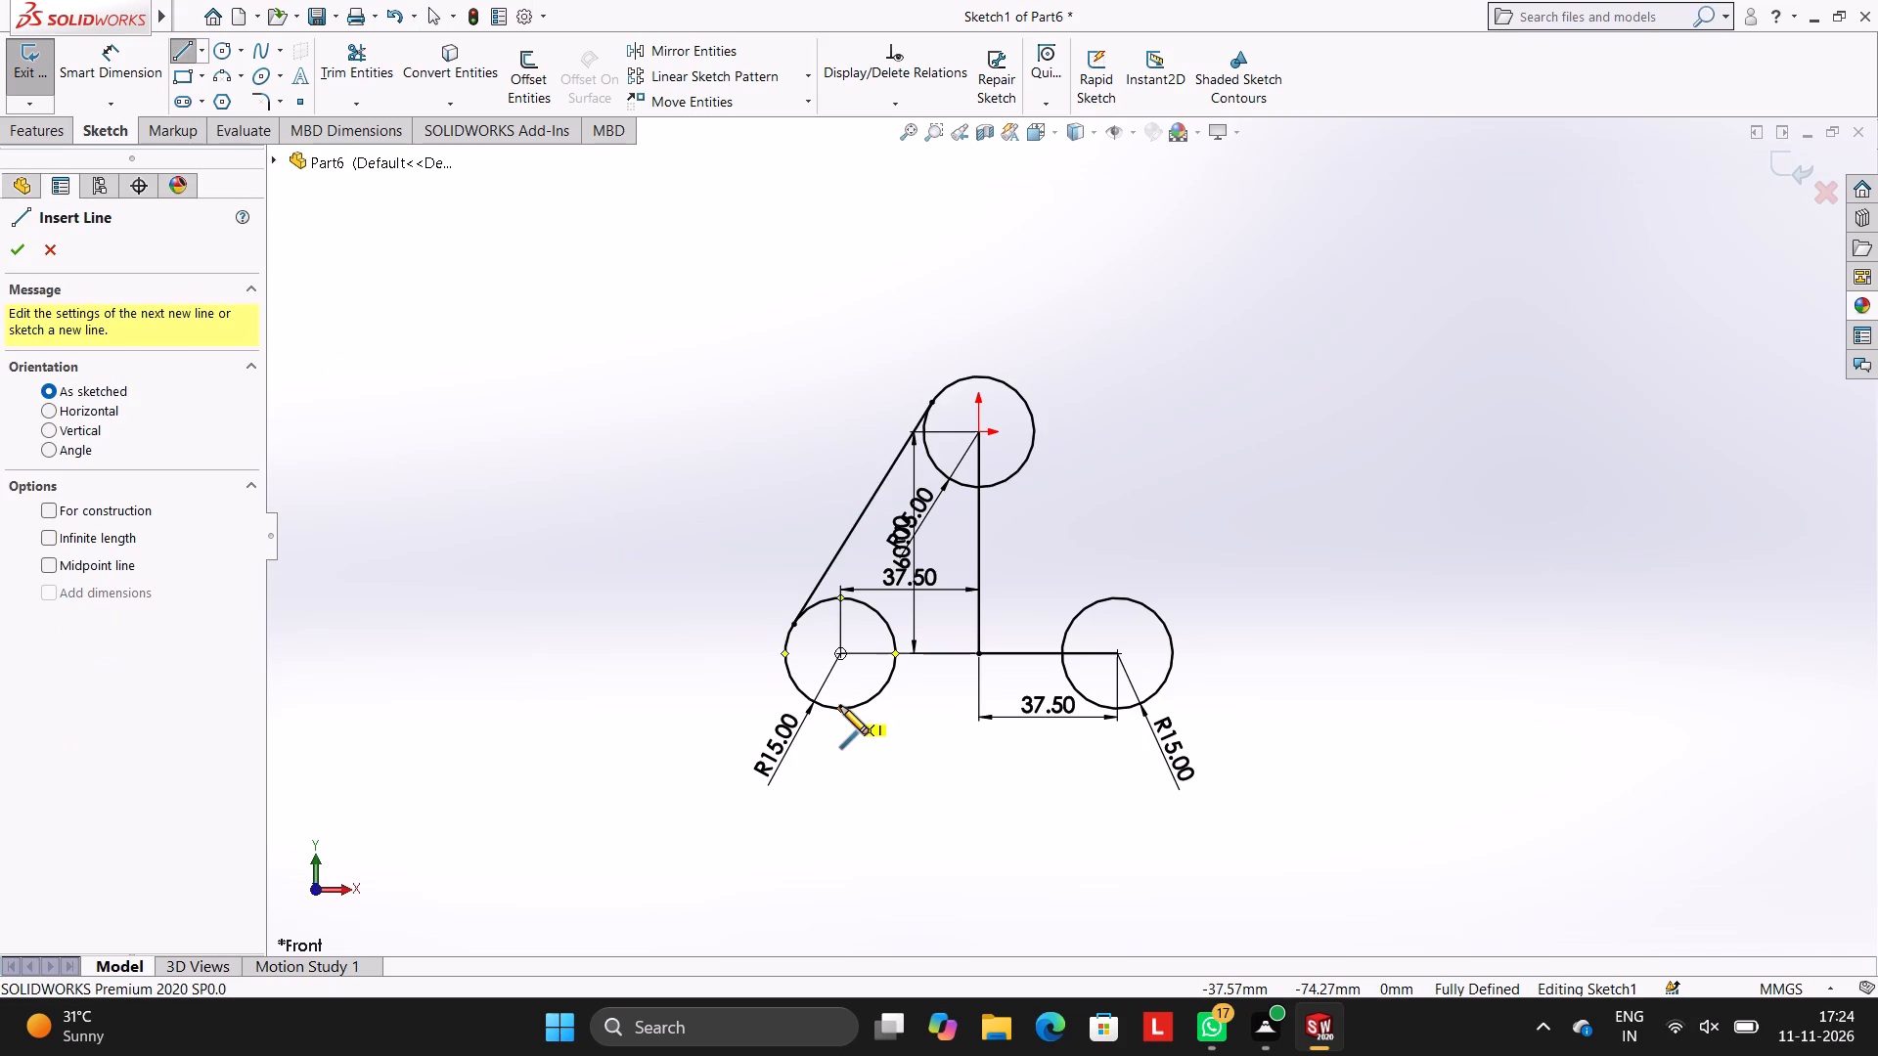
left_click(839, 707)
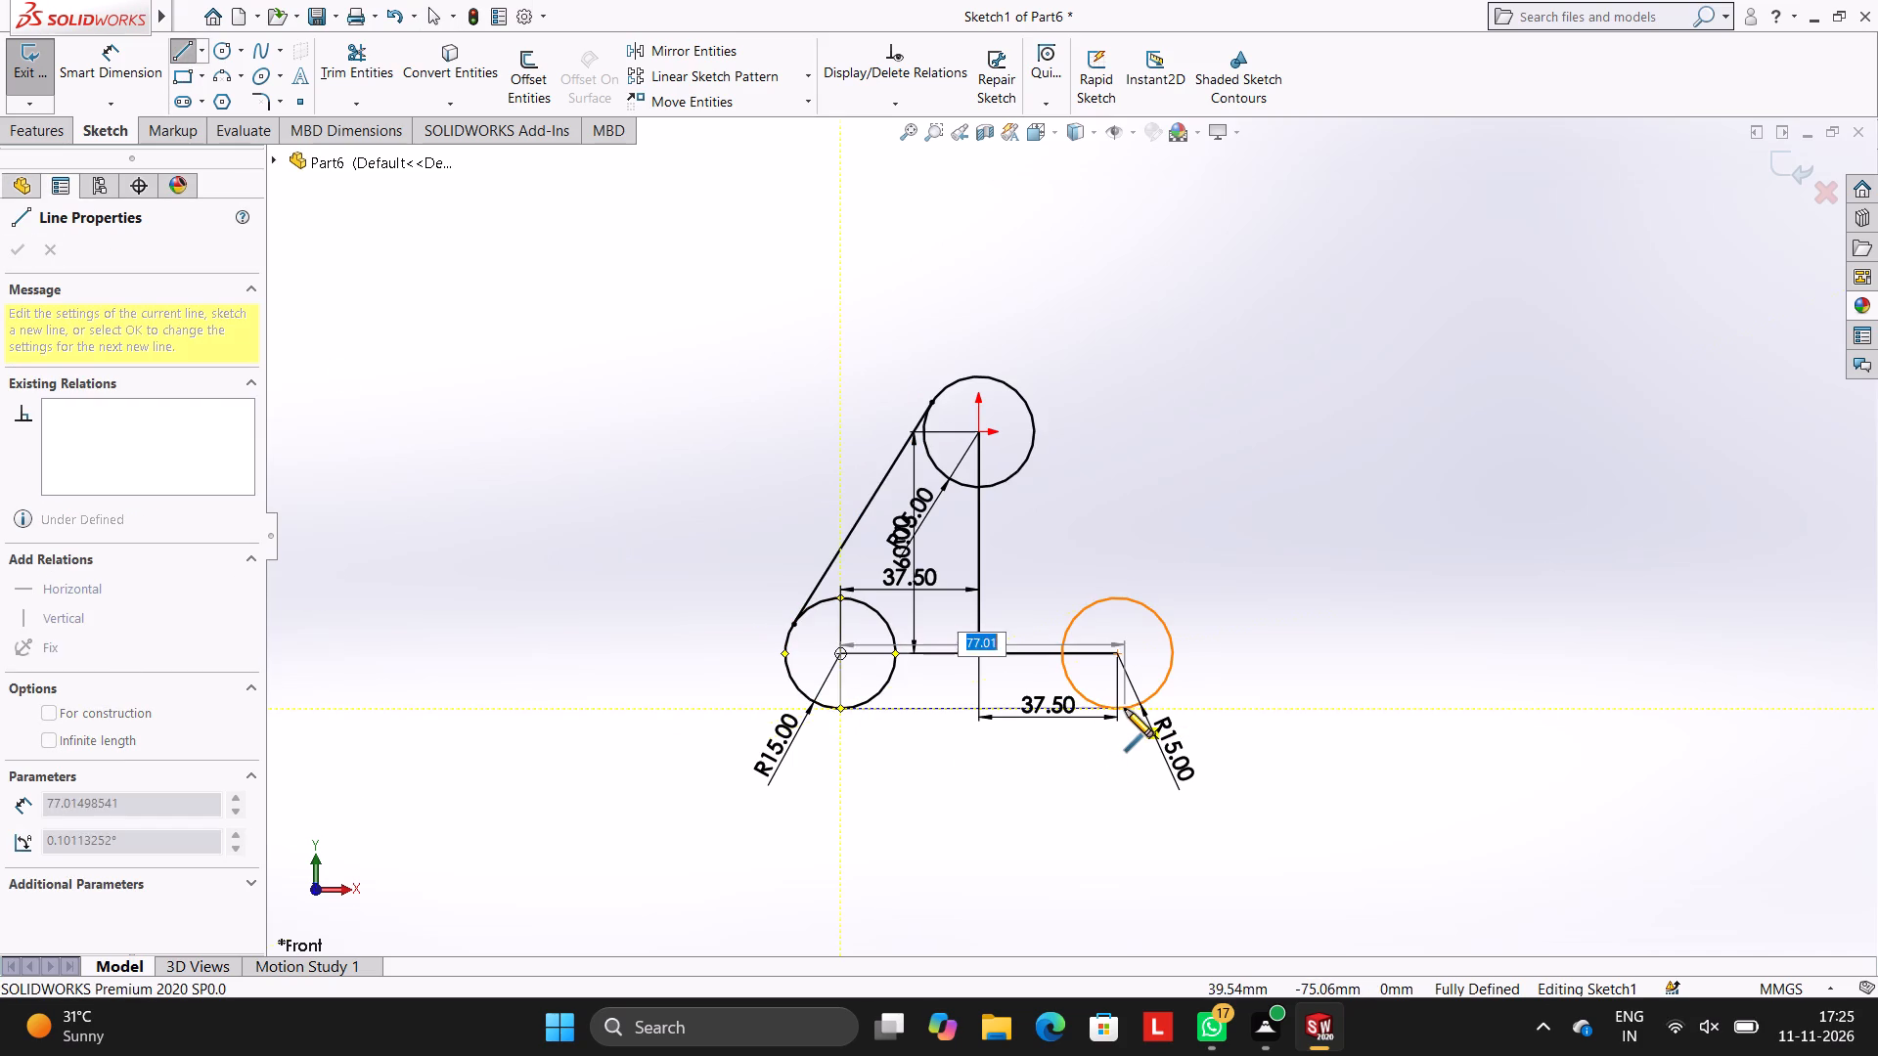
left_click(1117, 709)
key("Escape")
key("Escape")
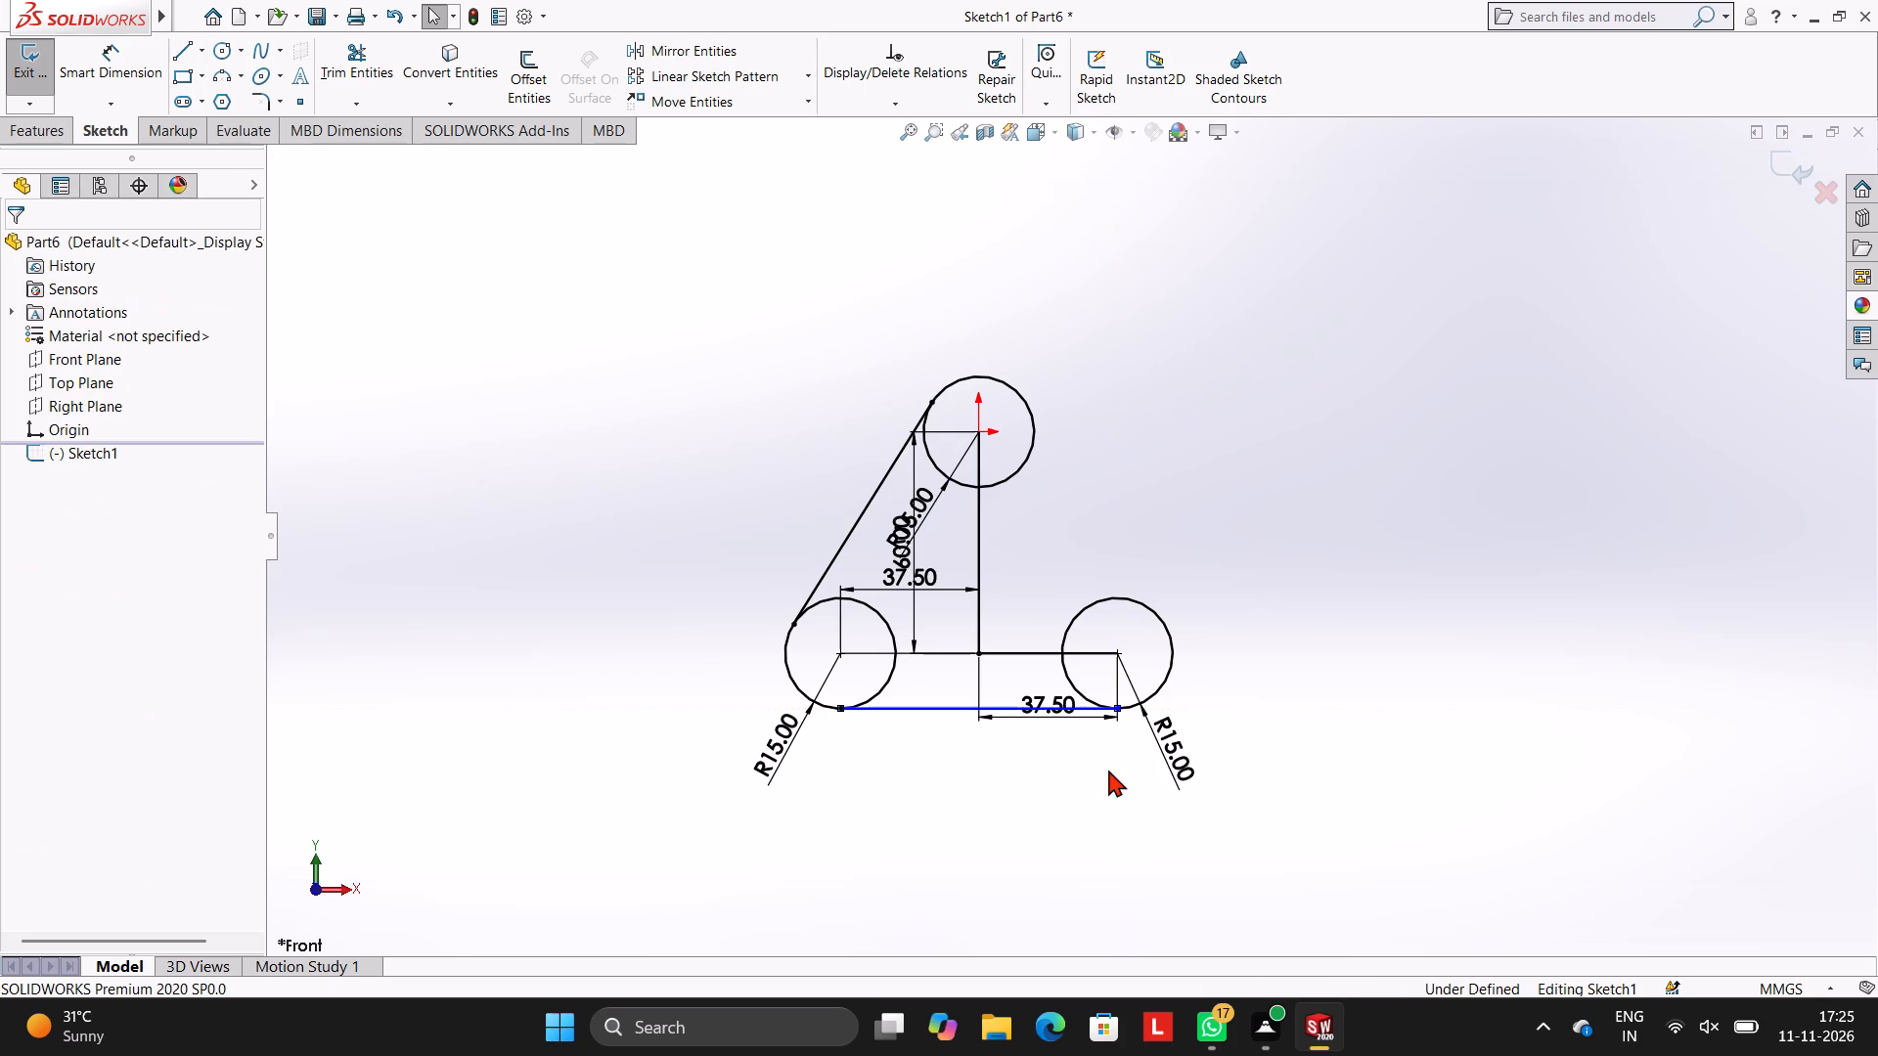
key("Escape")
key("Escape")
key("Escape")
key("Escape")
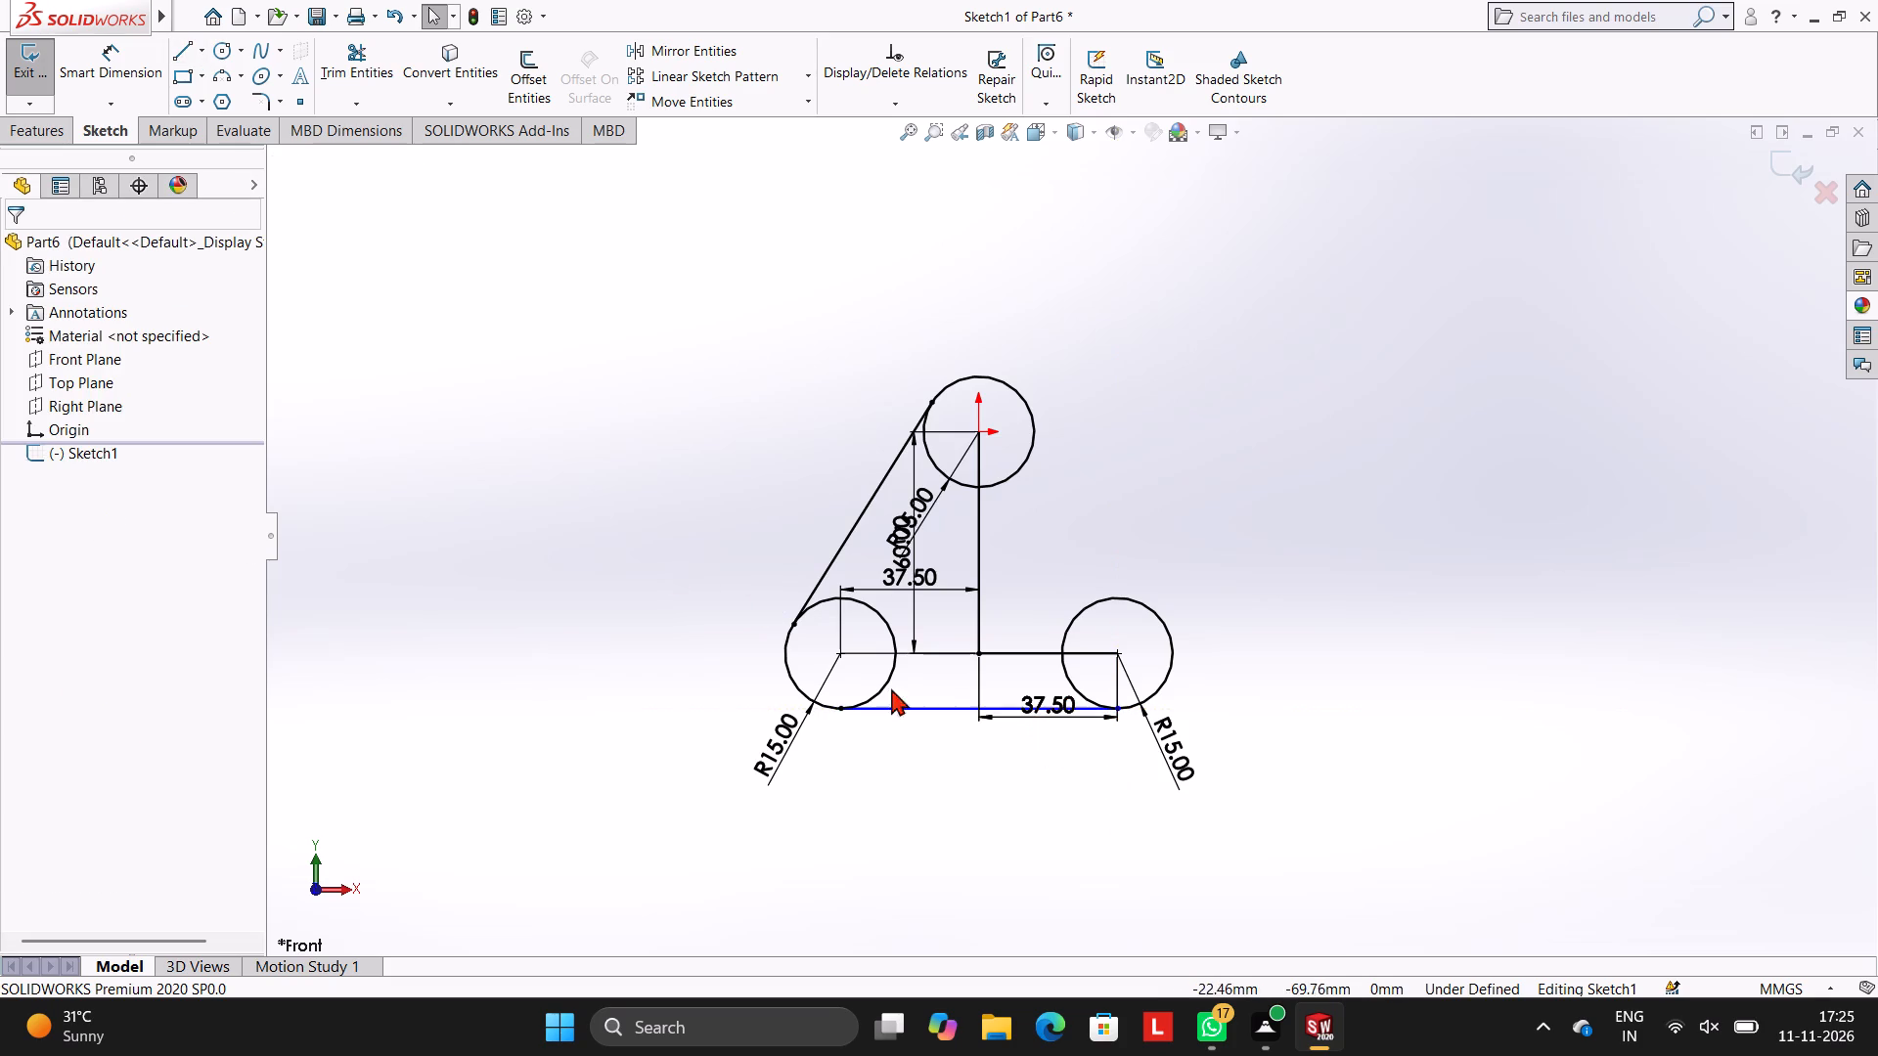
Apply a tangent relation between the bottom horizontal line and the lower-left circle.
left_click(887, 685)
left_click(880, 714, "ctrl")
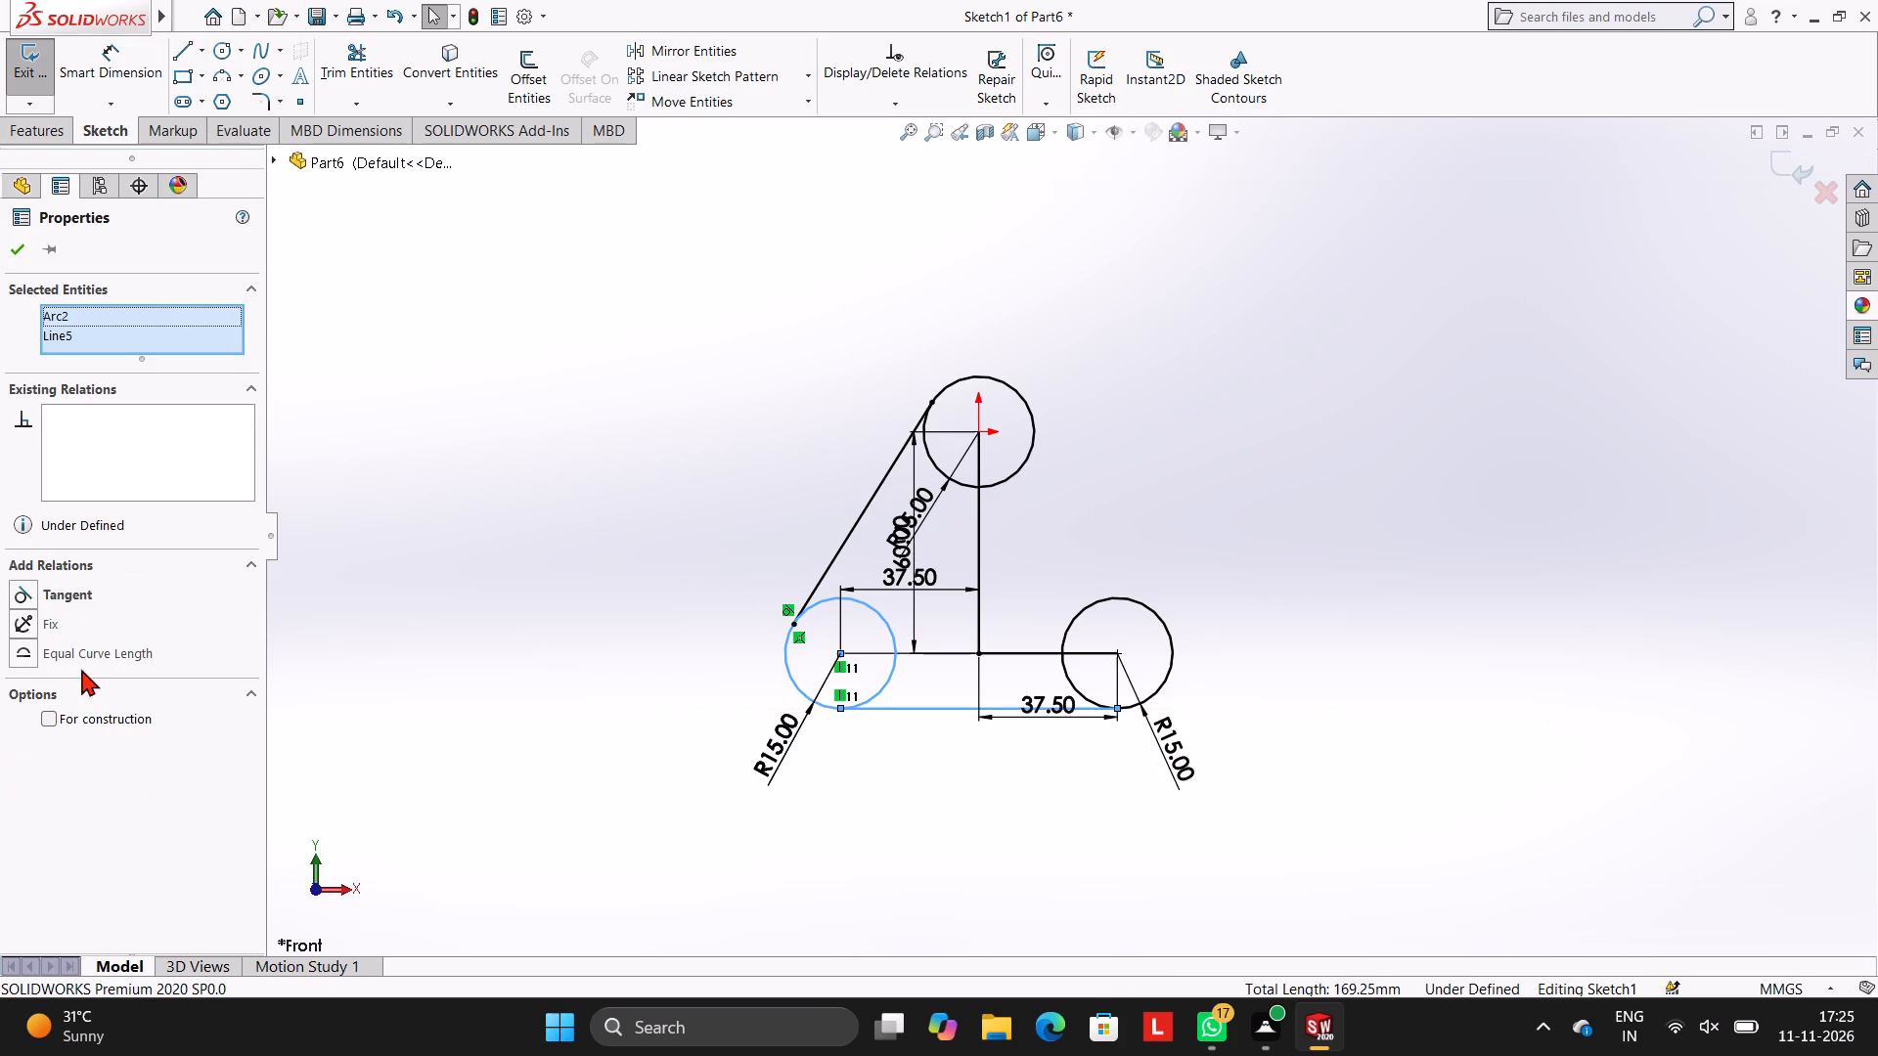
left_click(78, 594, "ctrl")
key("Escape")
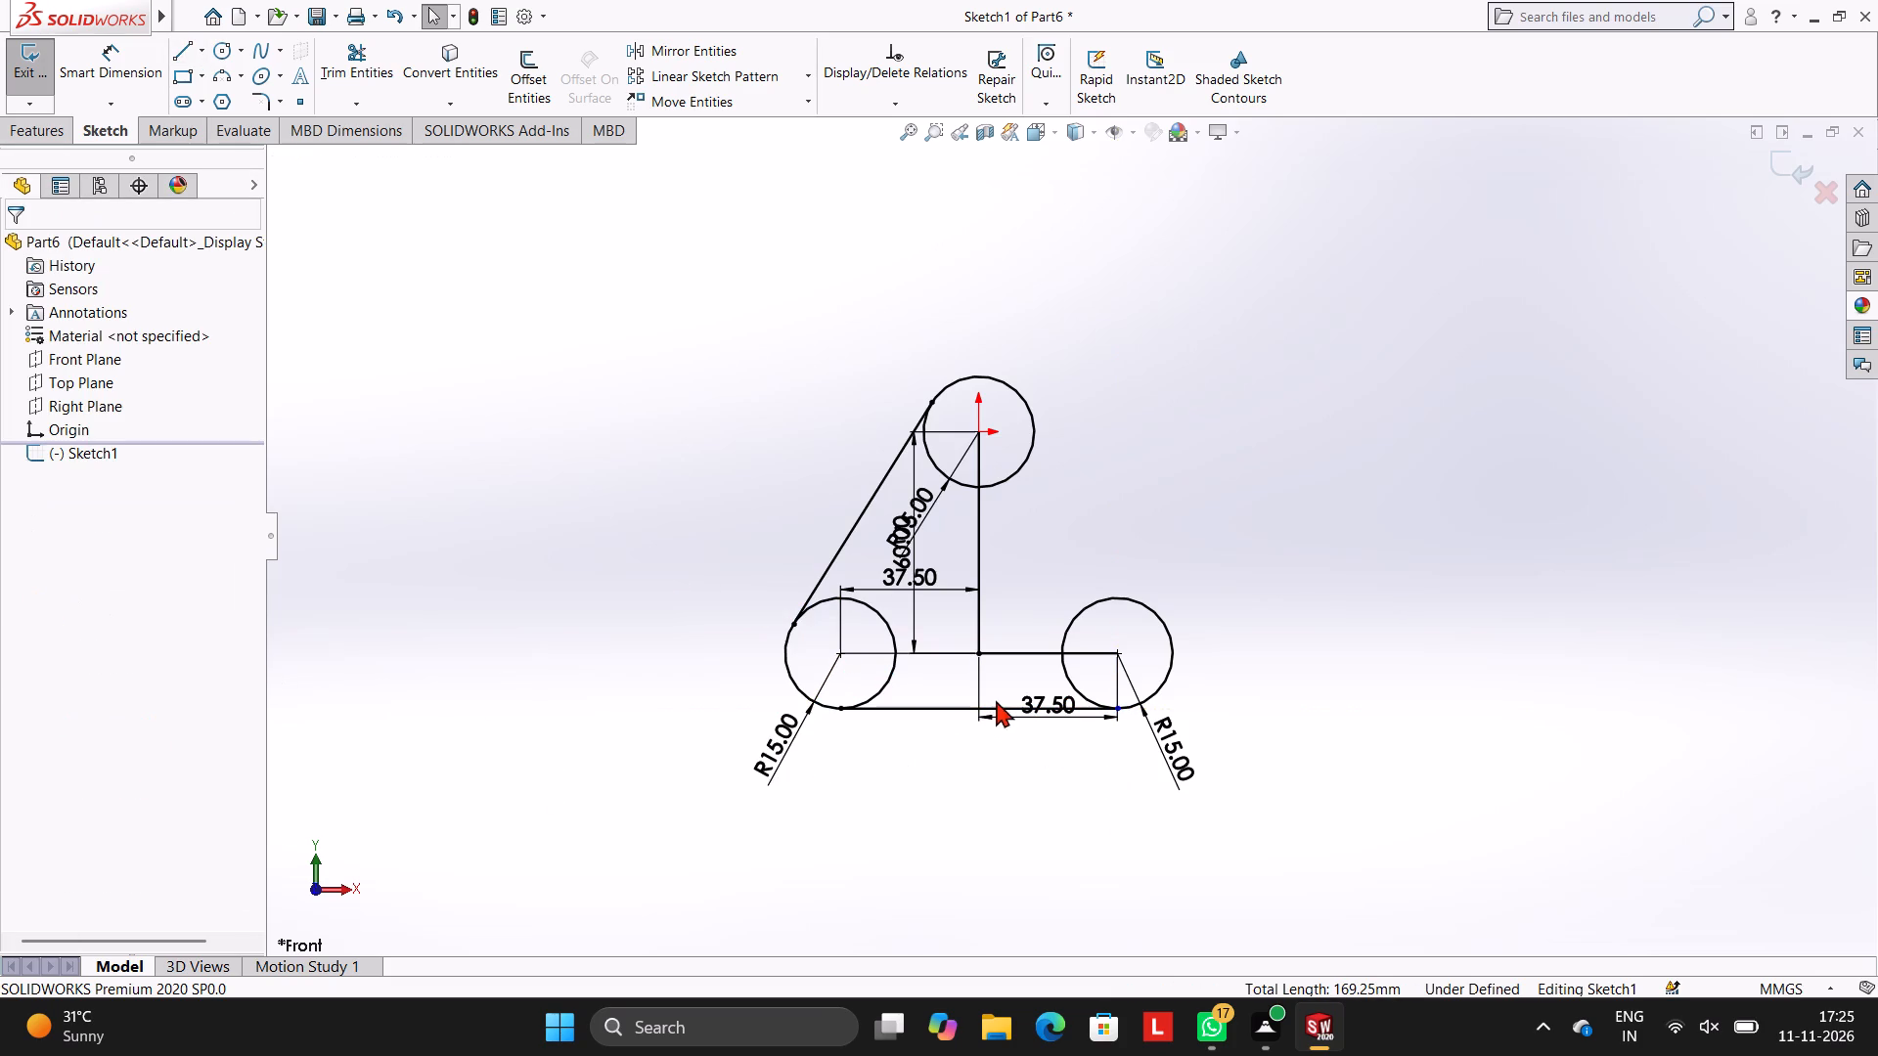
Apply a tangent relation between the bottom horizontal line and the lower-right circle.
left_click(953, 712)
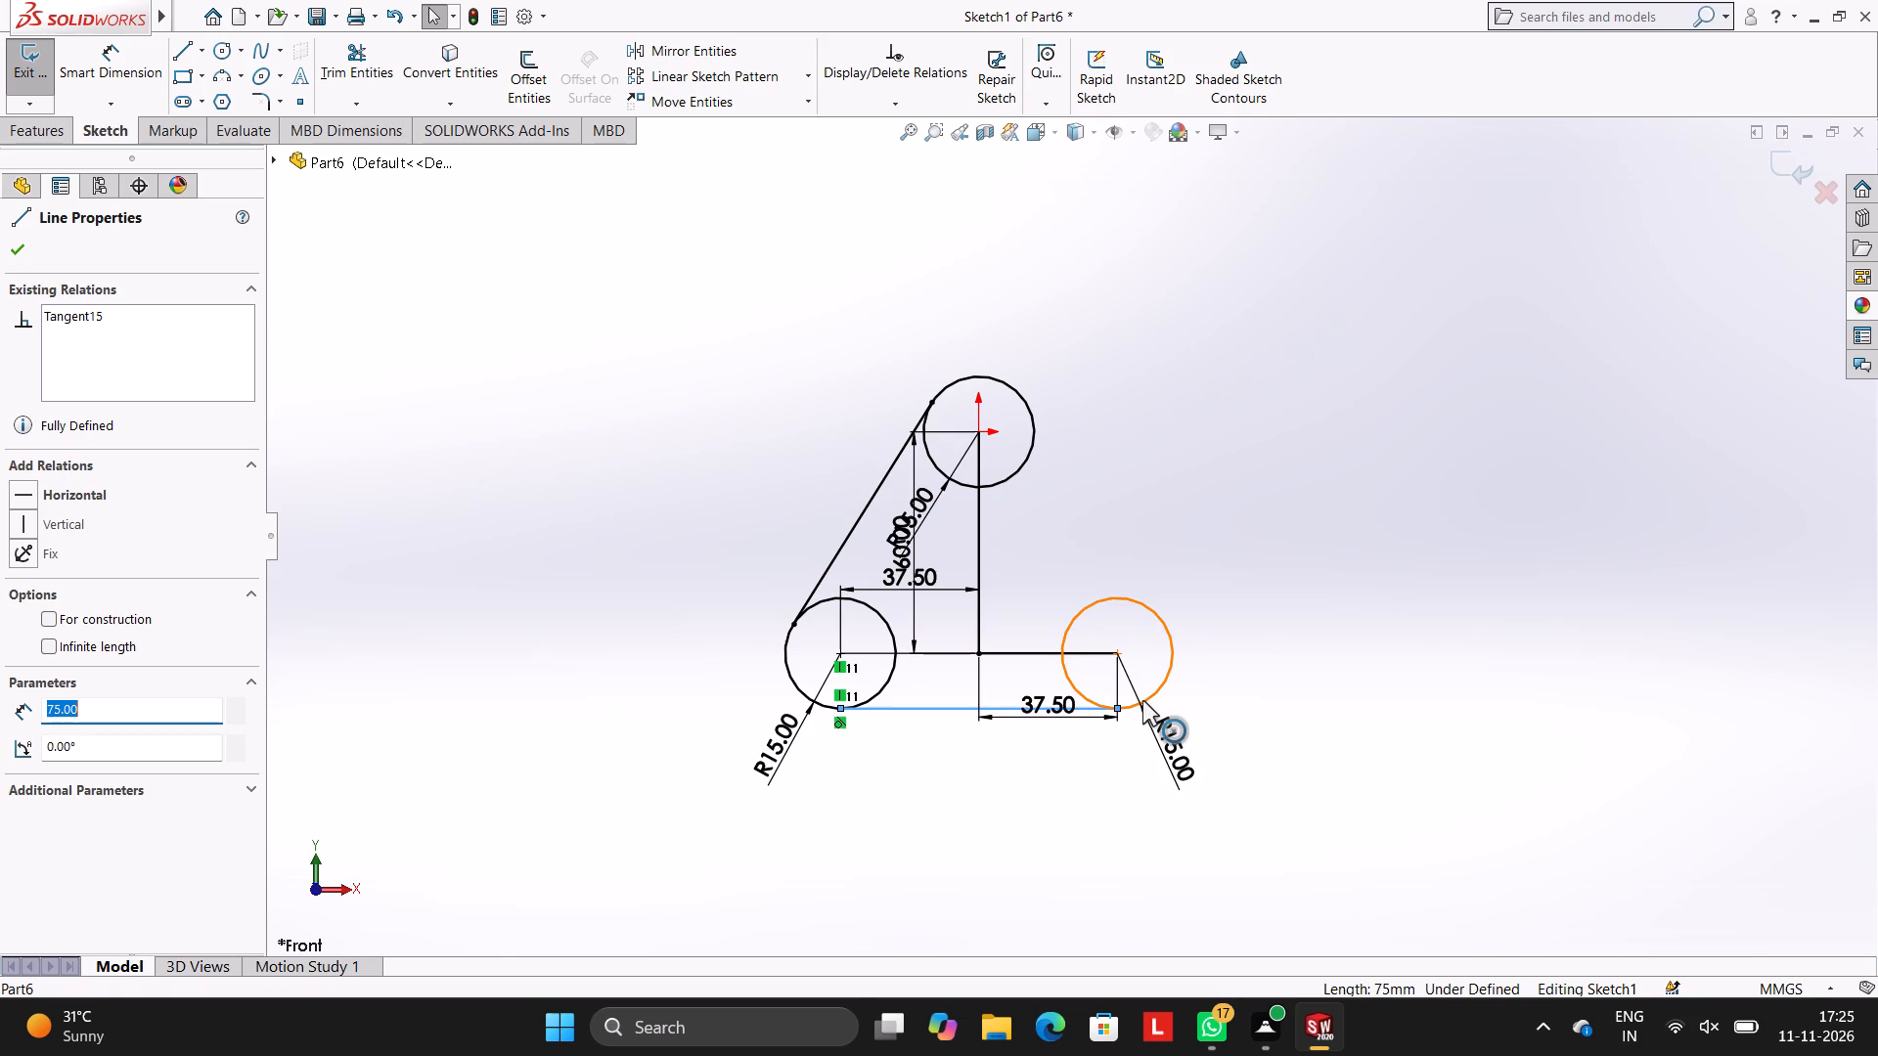
left_click(1159, 688, "ctrl")
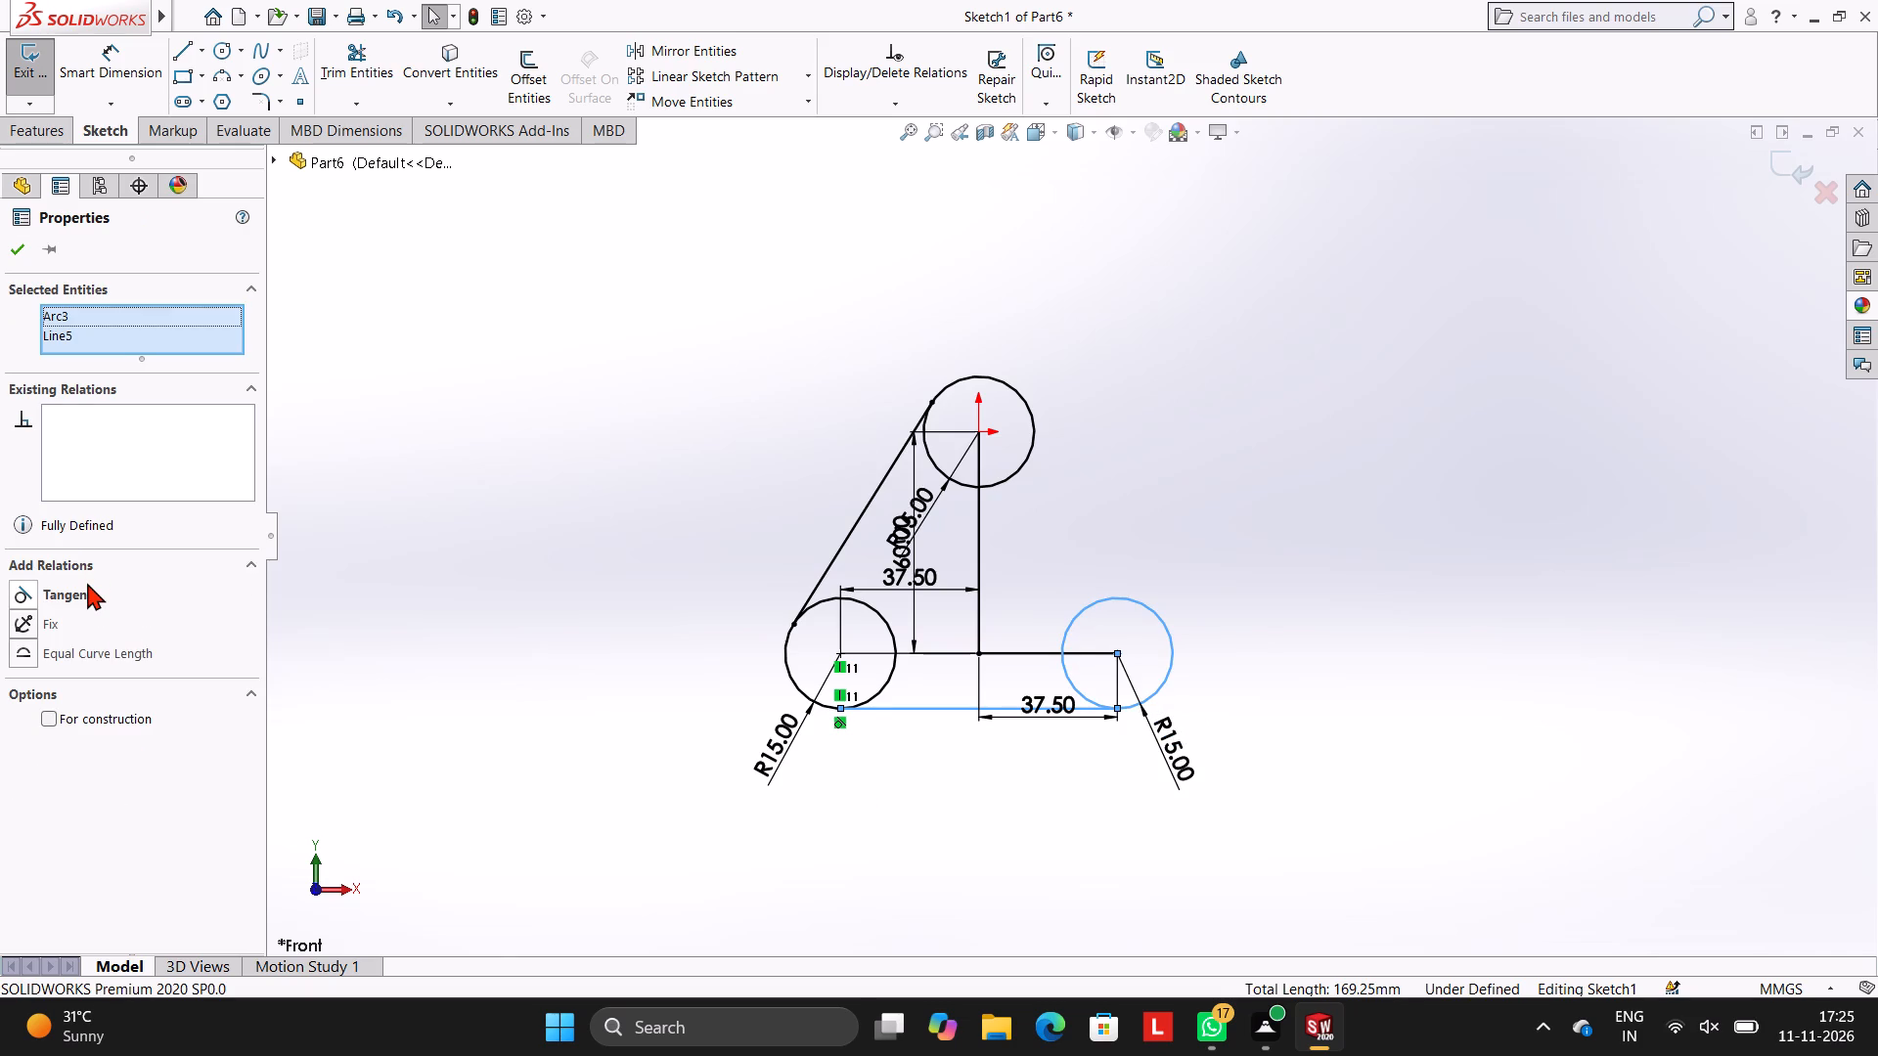
left_click(87, 583, "ctrl")
left_click(87, 586, "ctrl")
key("Escape")
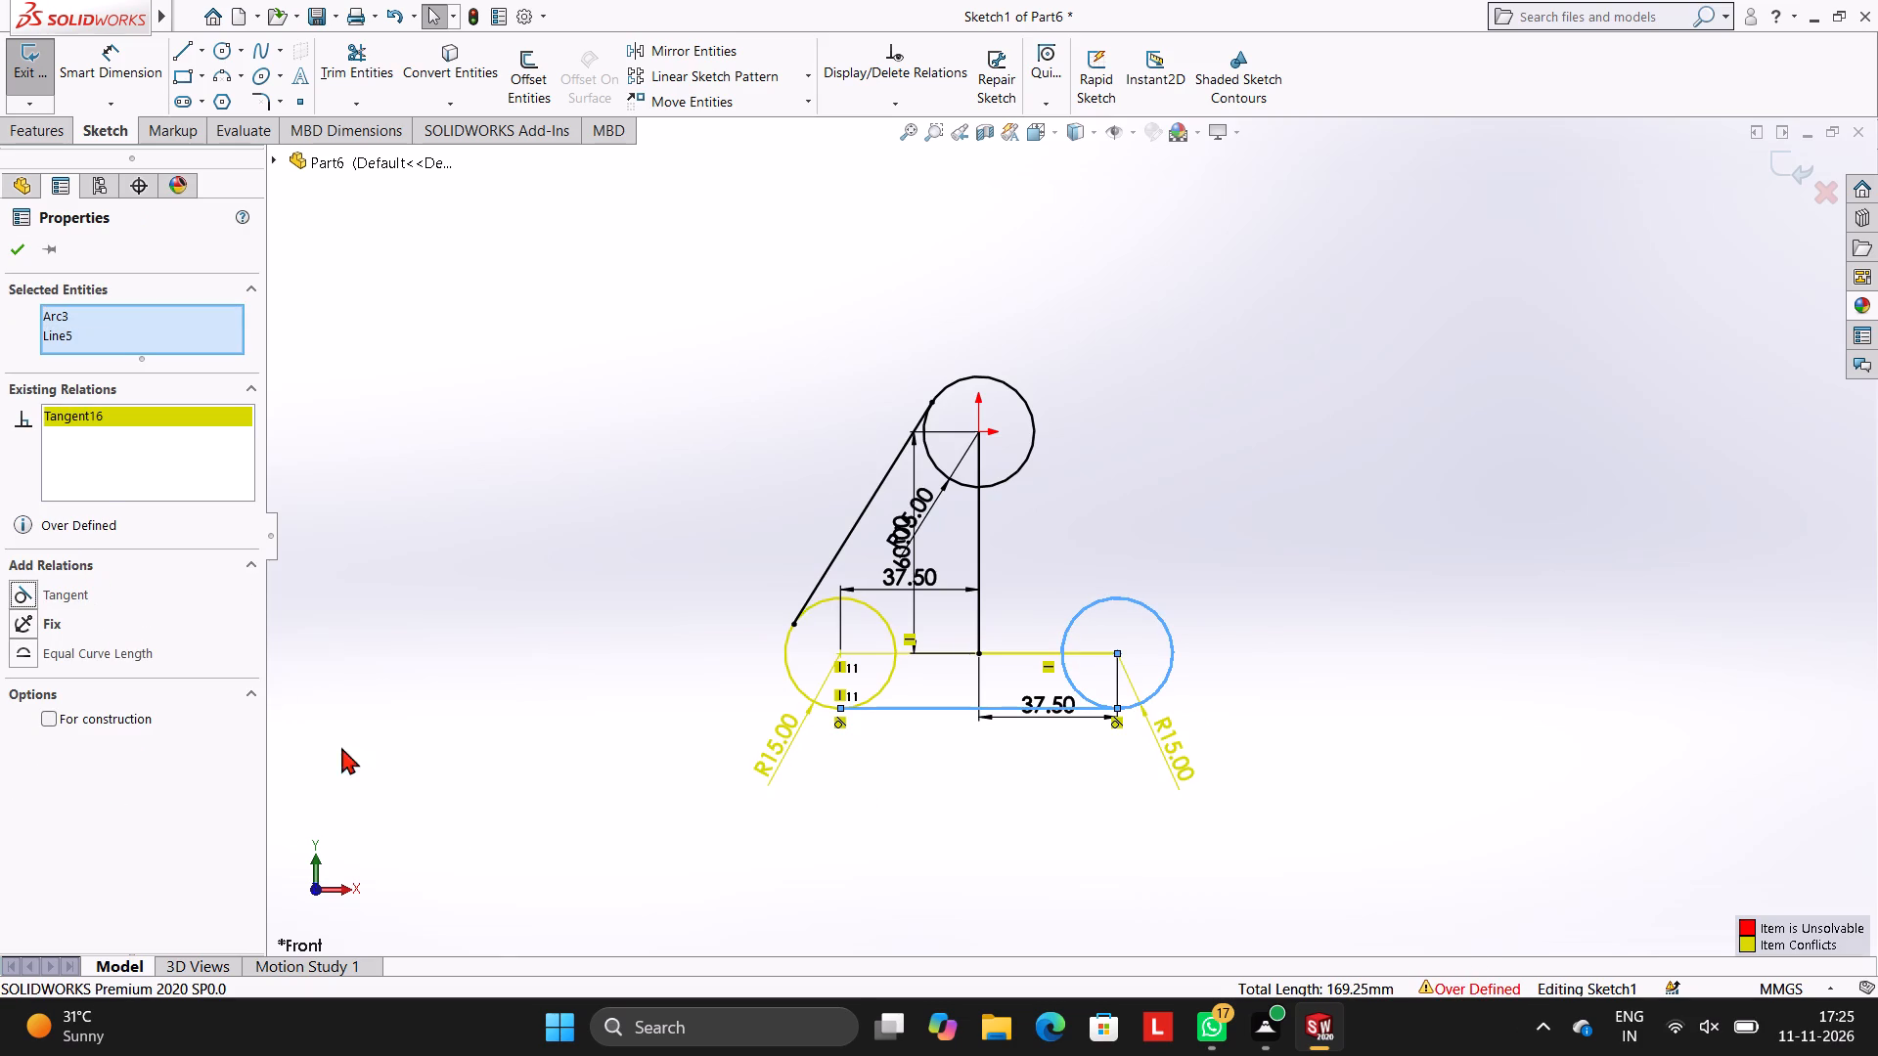
Delete the R15 radius dimension of the lower-left circle.
right_click(761, 746)
left_click(830, 782)
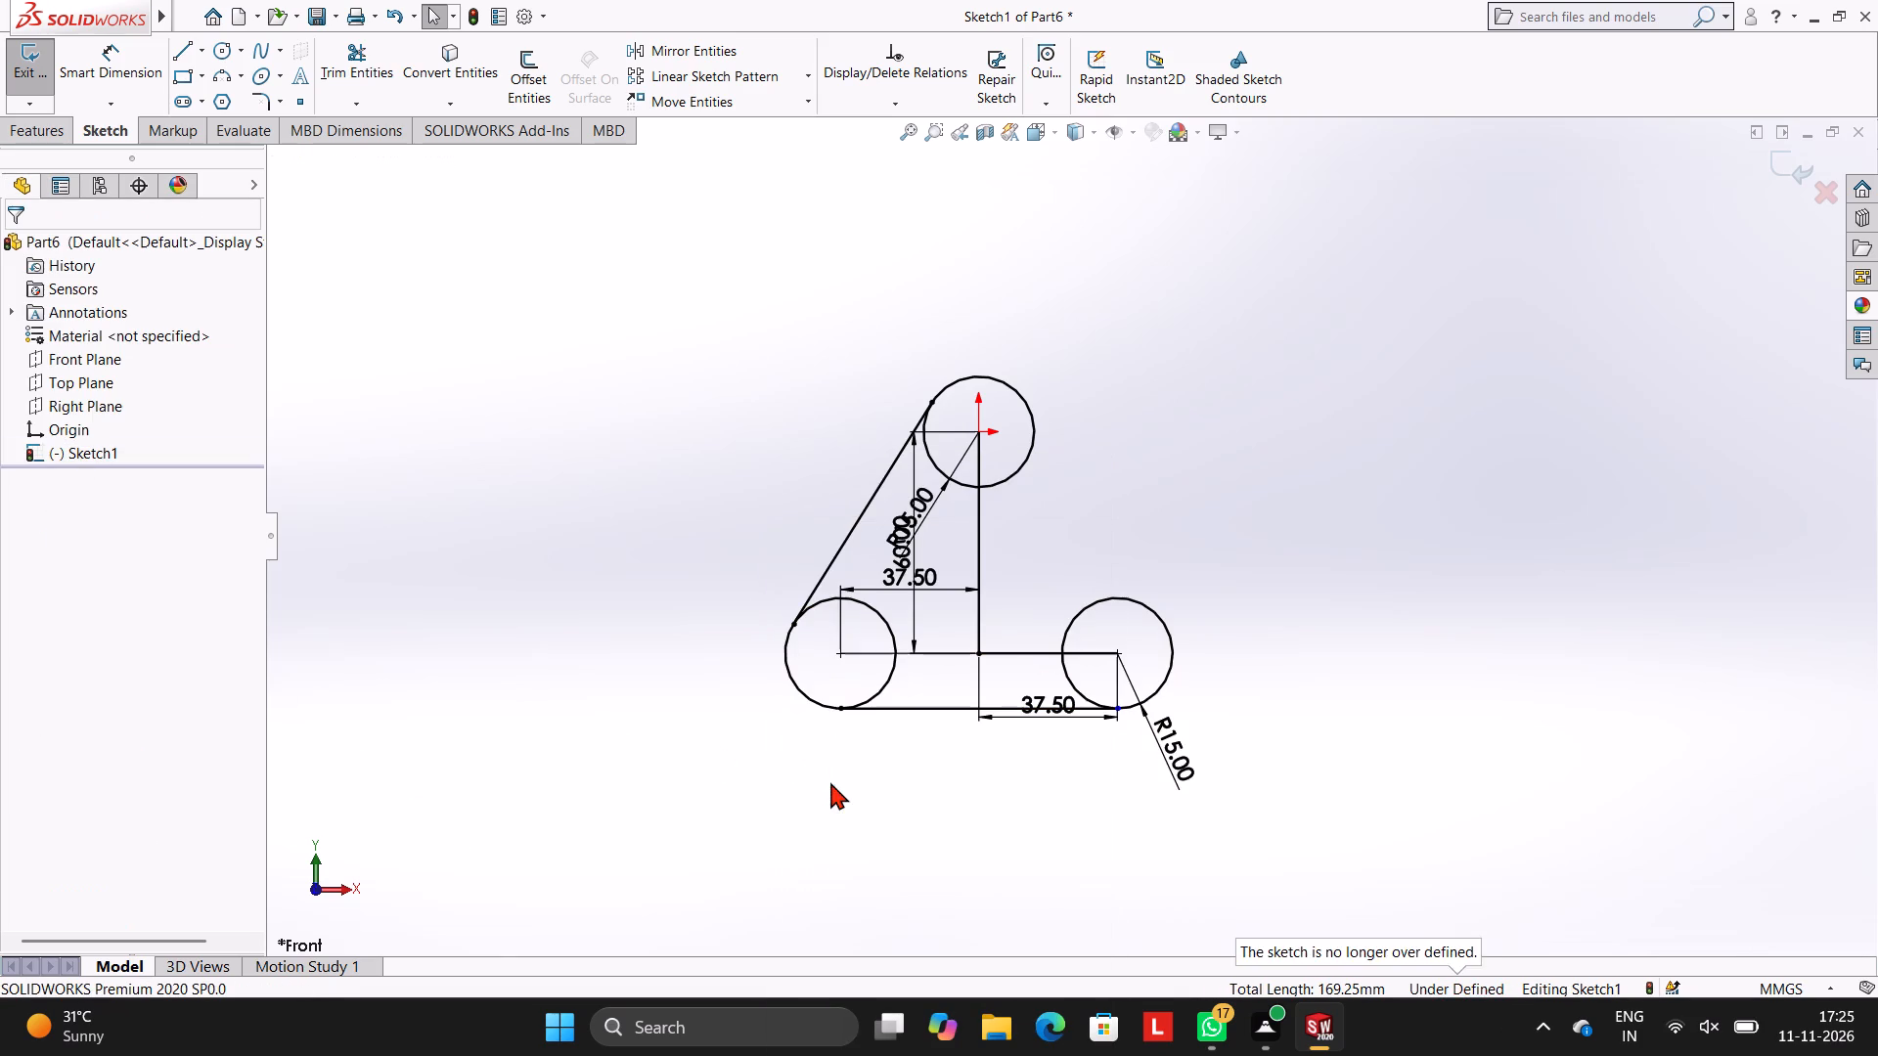
key("Escape")
Examine the point where the bottom horizontal line meets the lower-right circle.
scroll(1134, 728, "down", 2)
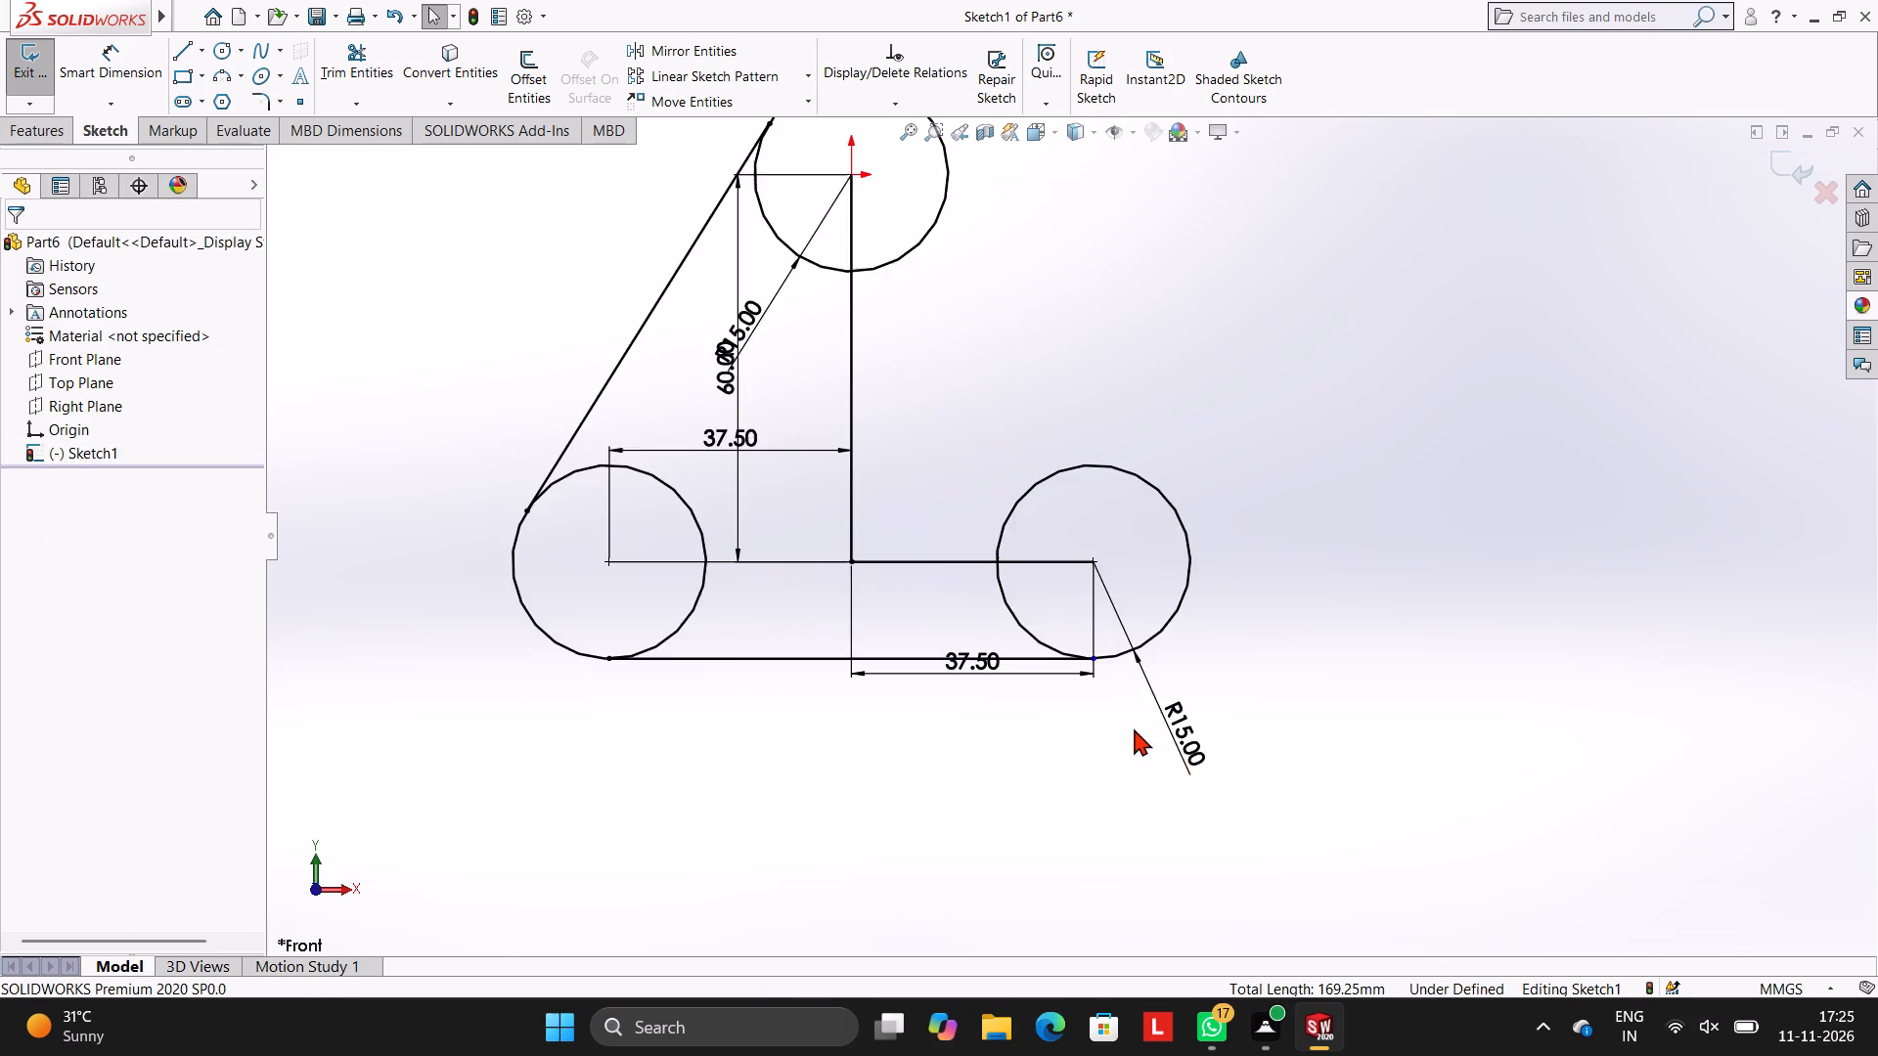
scroll(1134, 728, "down", 5)
scroll(1056, 692, "down", 4)
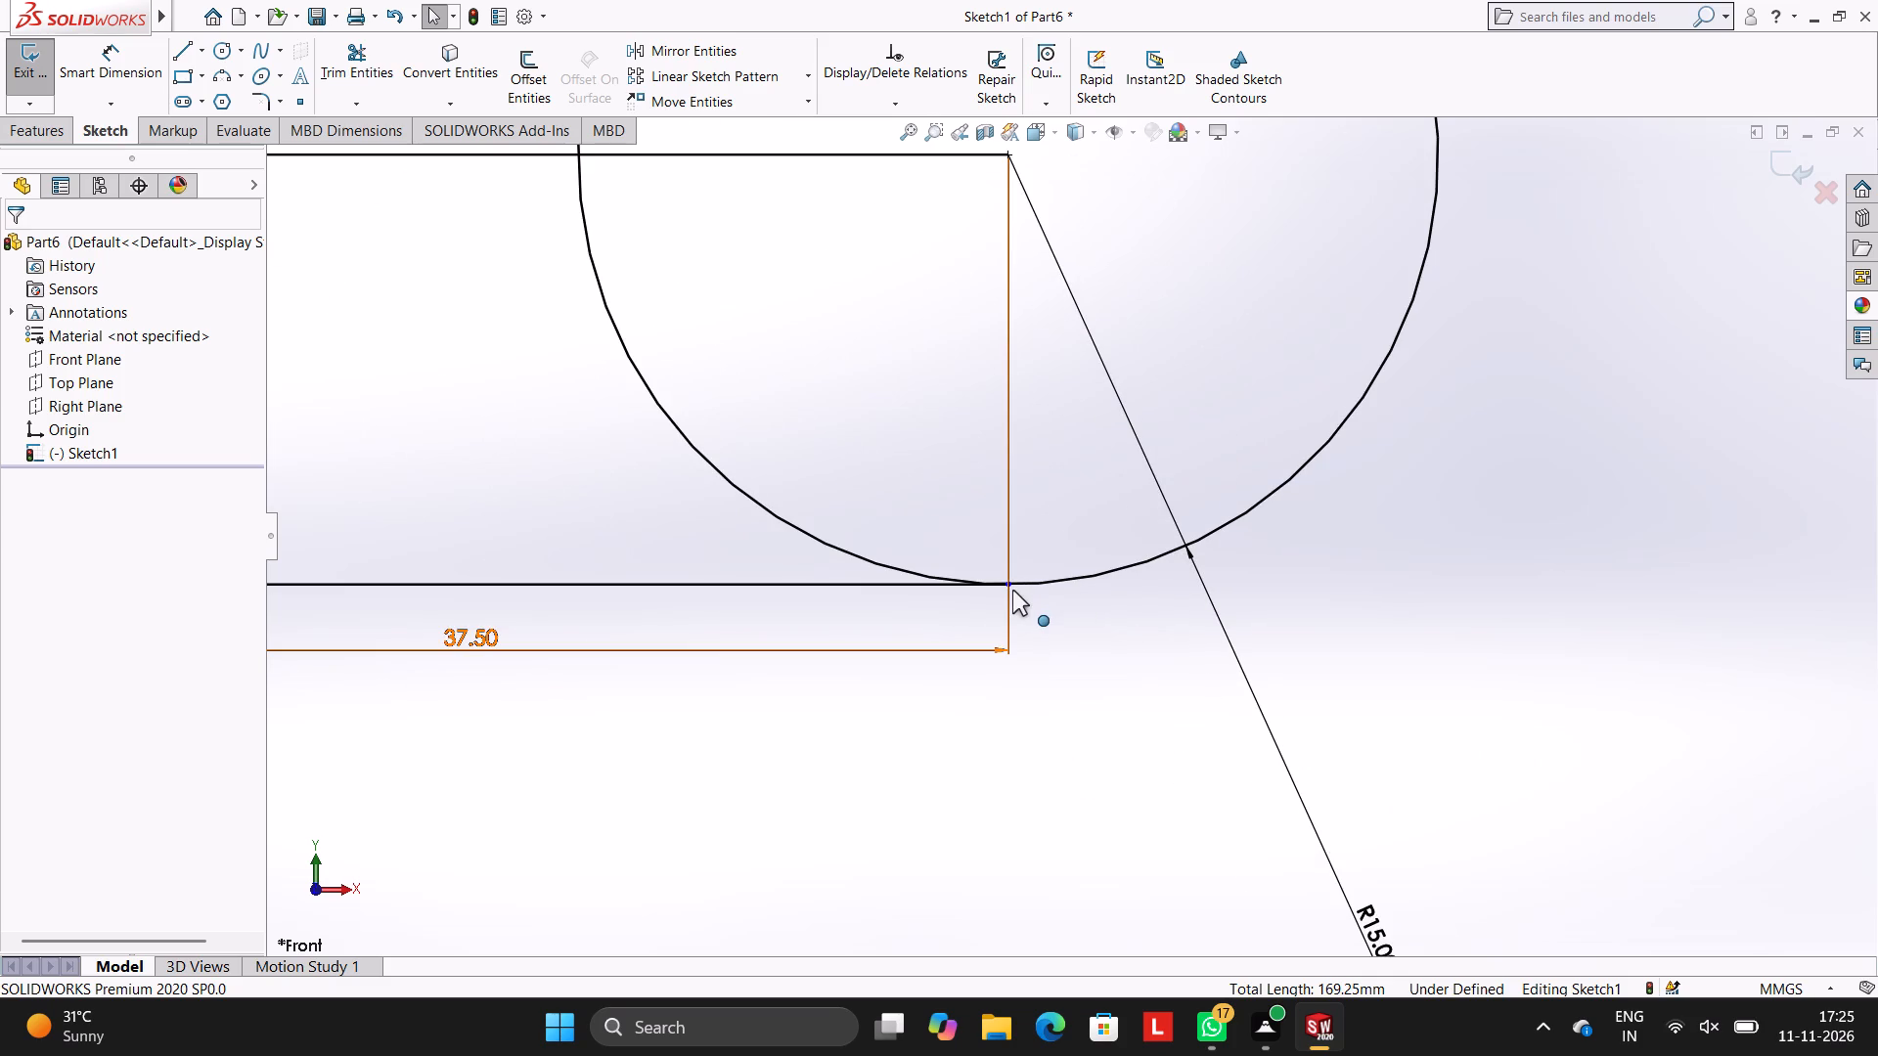
scroll(997, 575, "up", 7)
scroll(1022, 398, "up", 6)
scroll(1050, 352, "down", 4)
scroll(1111, 686, "up", 3)
scroll(1111, 683, "down", 3)
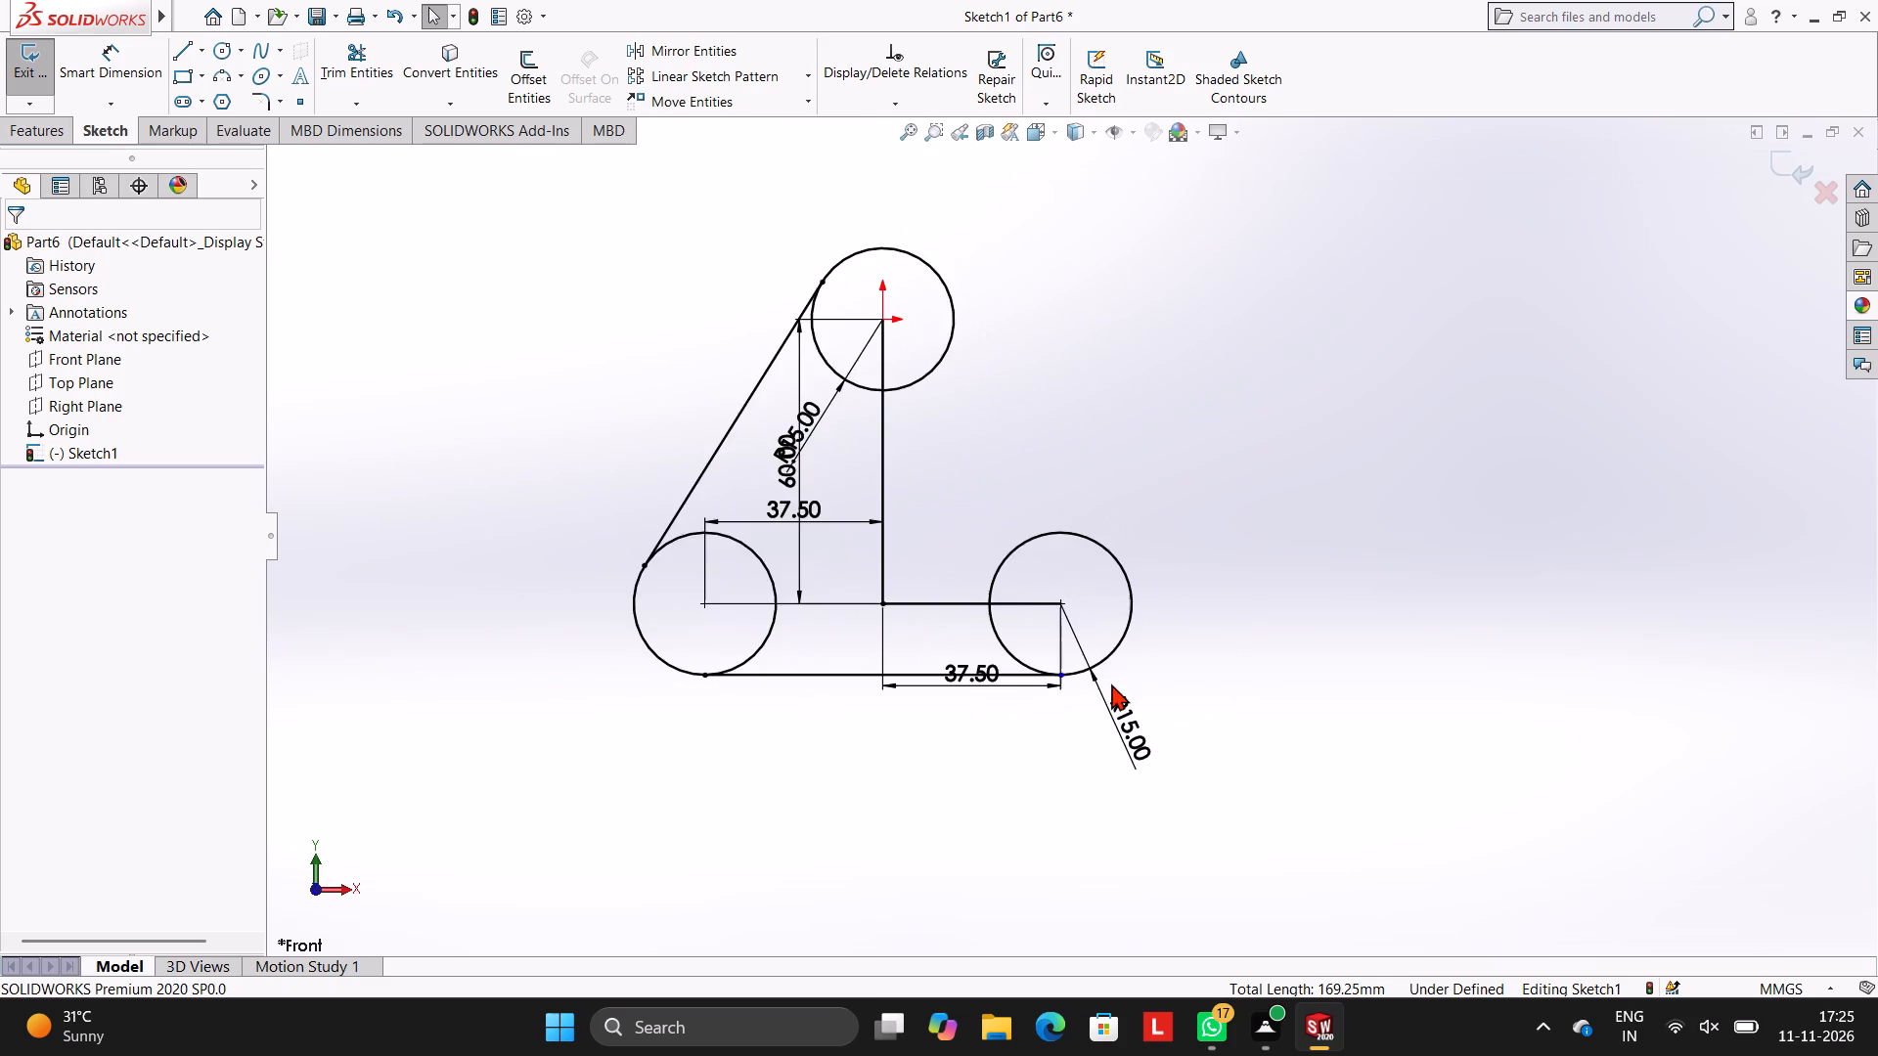
scroll(985, 479, "up", 2)
scroll(984, 471, "down", 2)
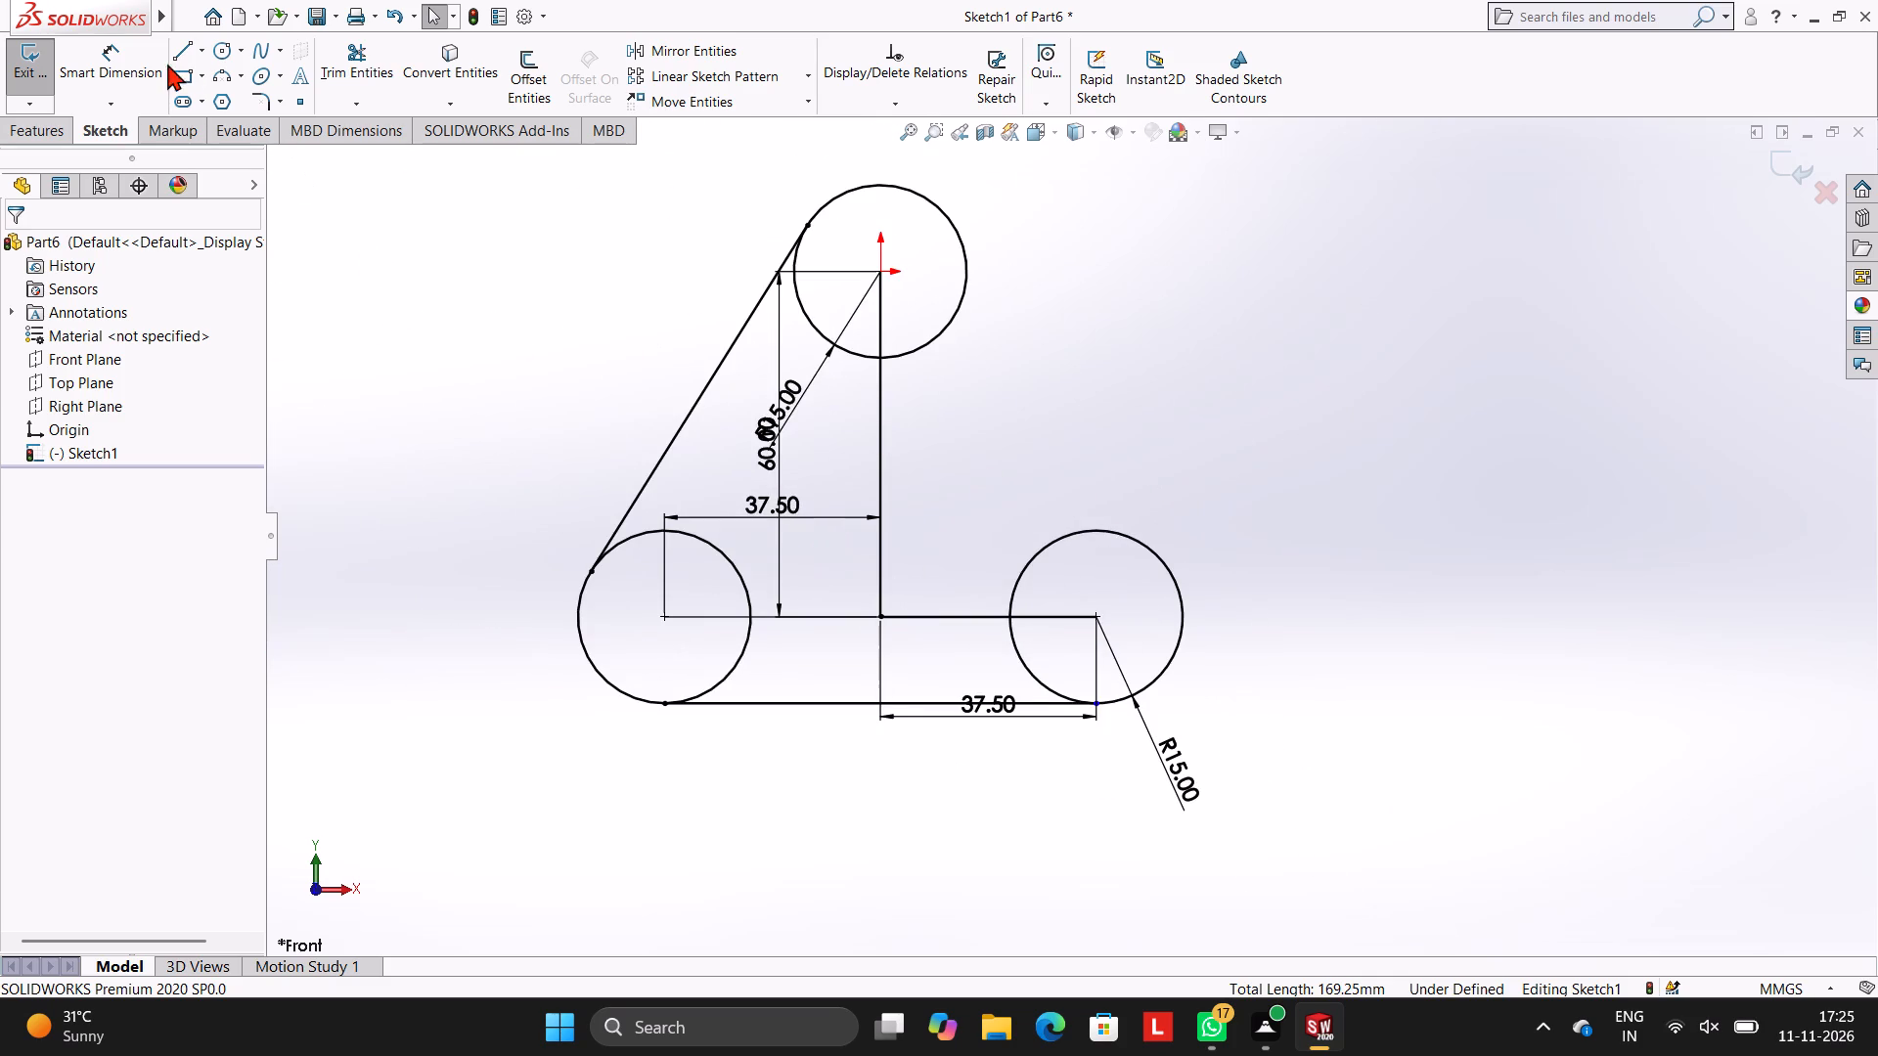
Draw a slanted line about 71 mm long joining the outer right sides of the top and lower-right circles.
left_click(184, 55)
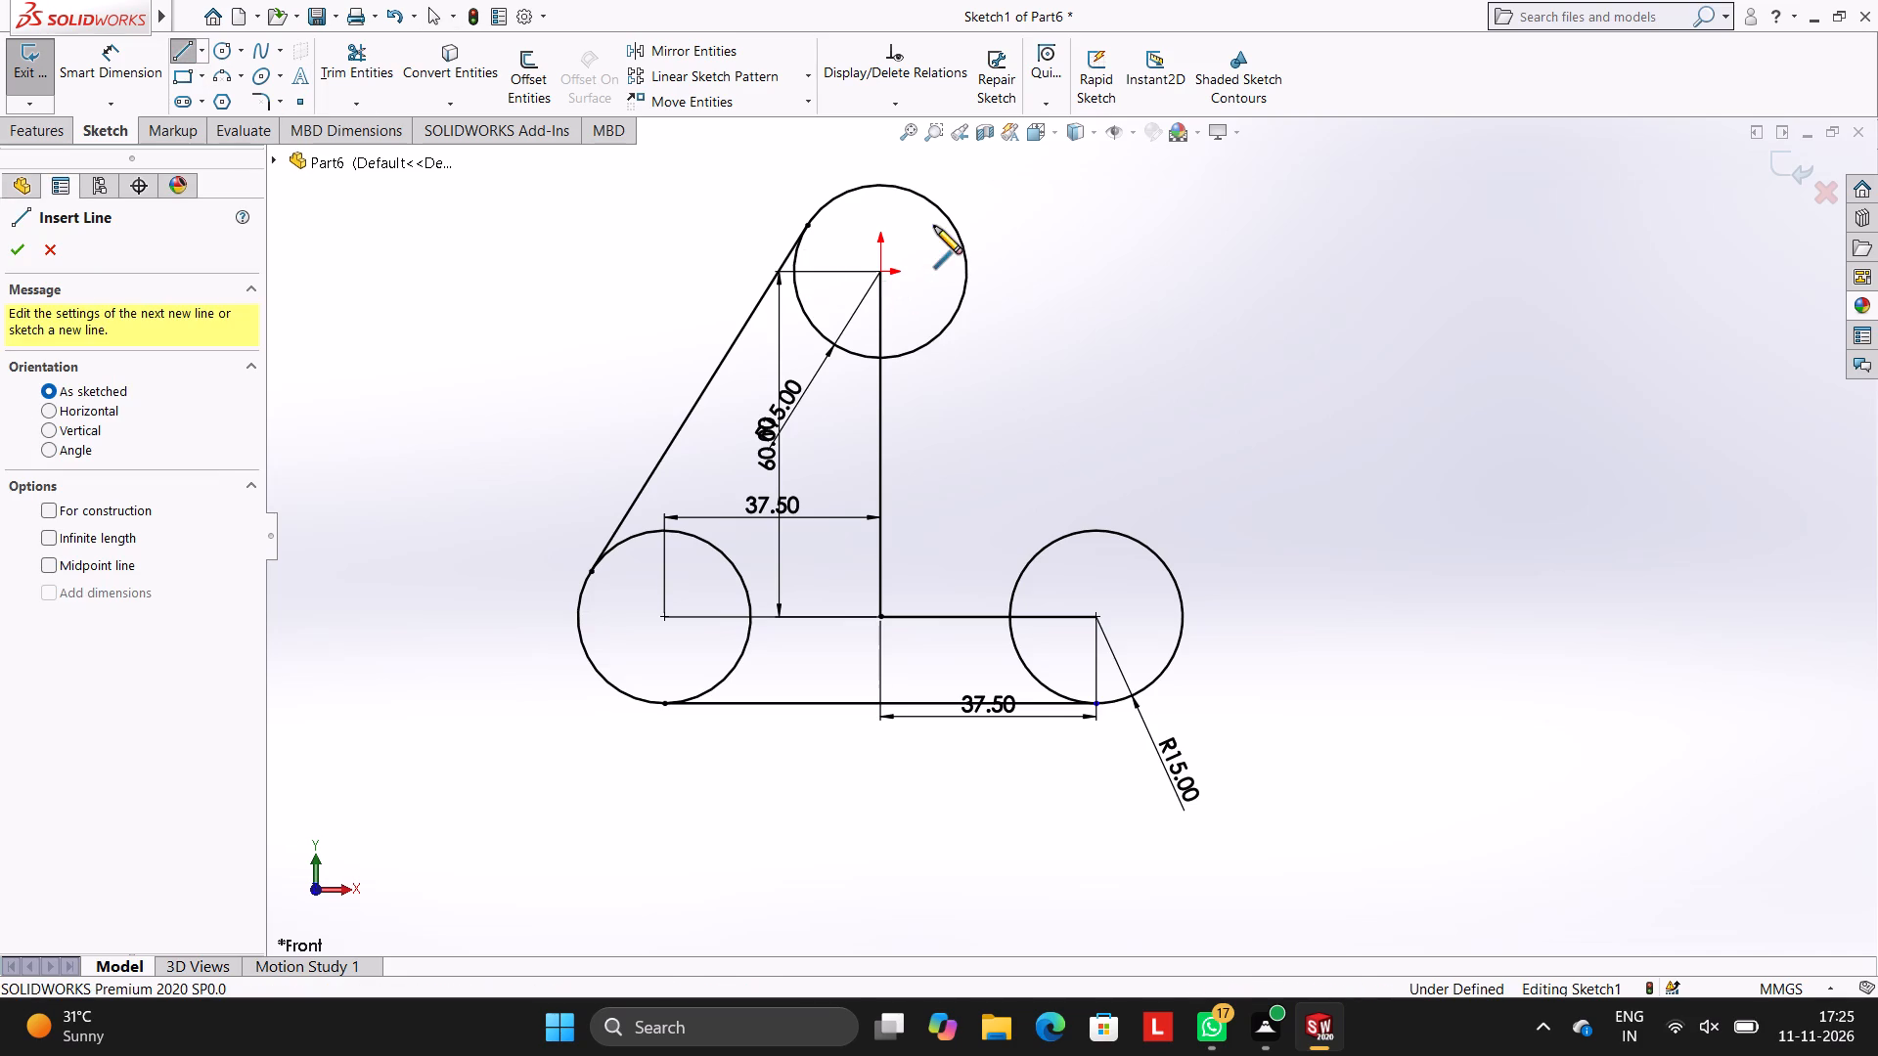
left_click(955, 220)
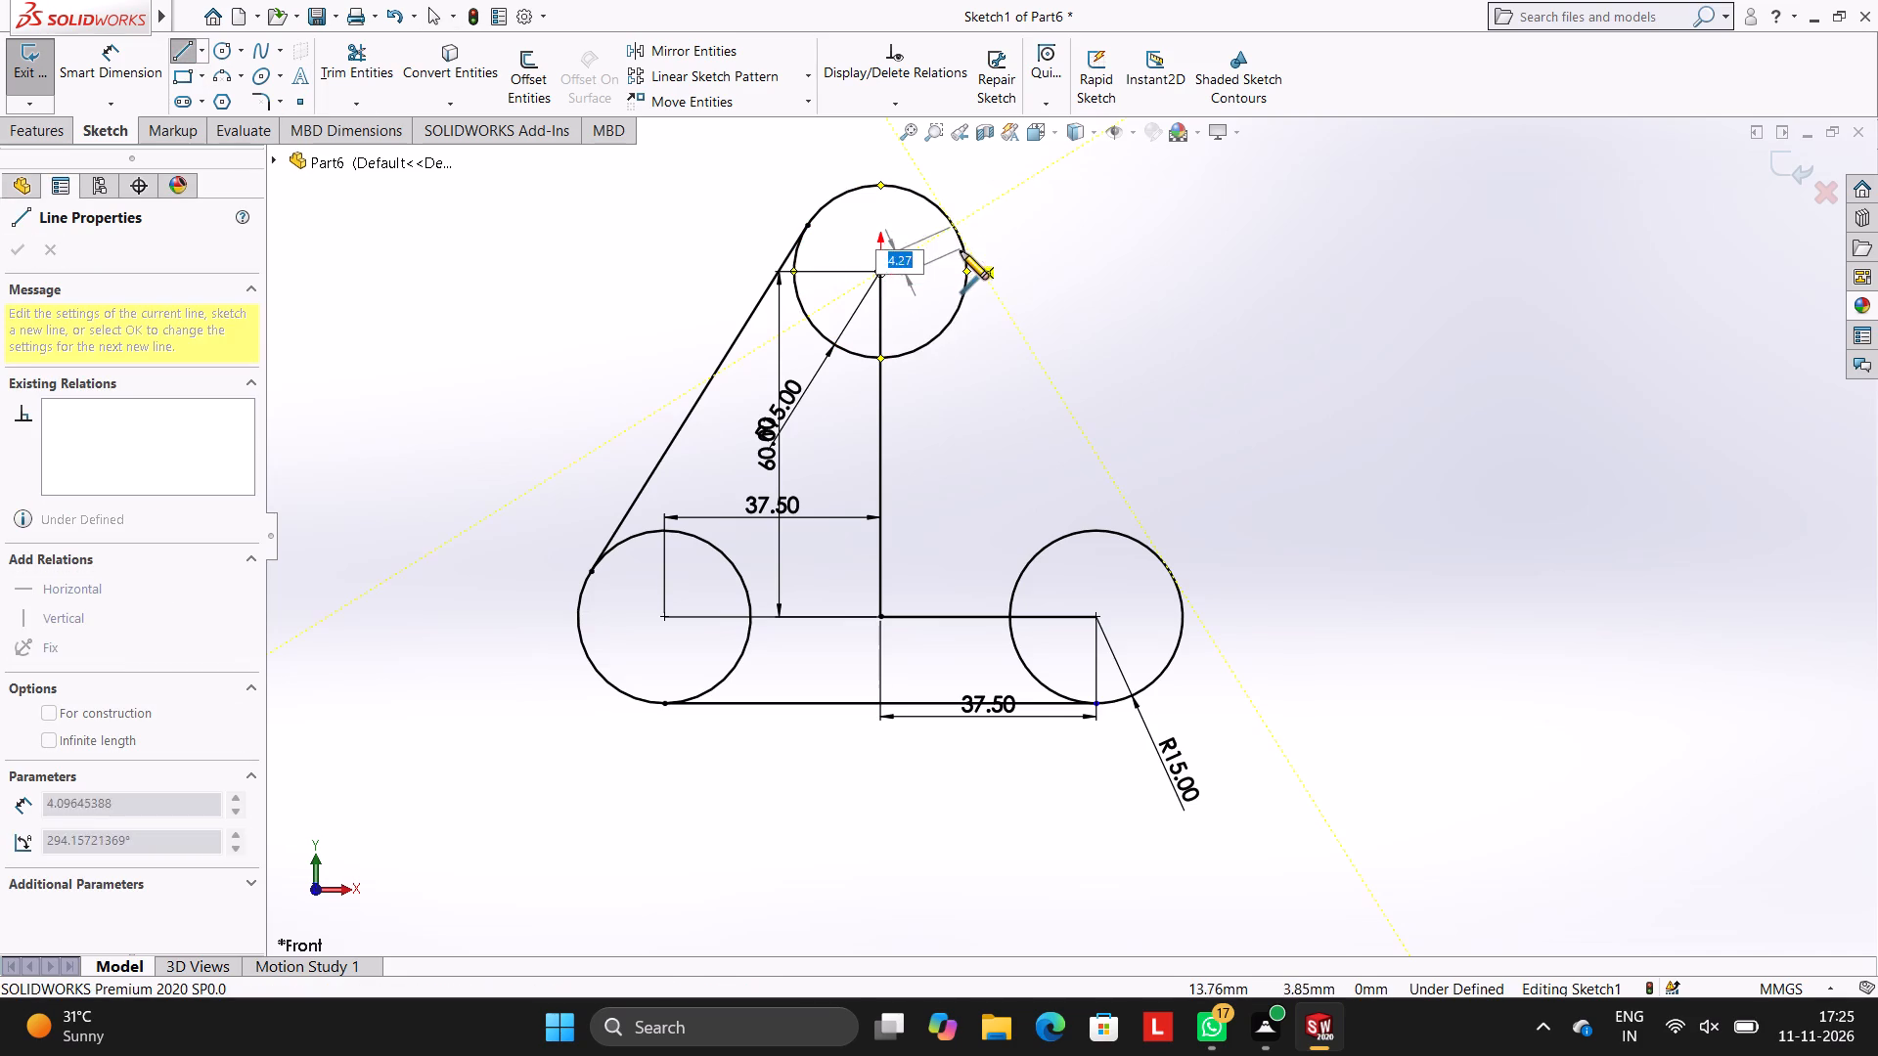
left_click(1176, 571)
key("Escape")
key("Escape")
key("Escape")
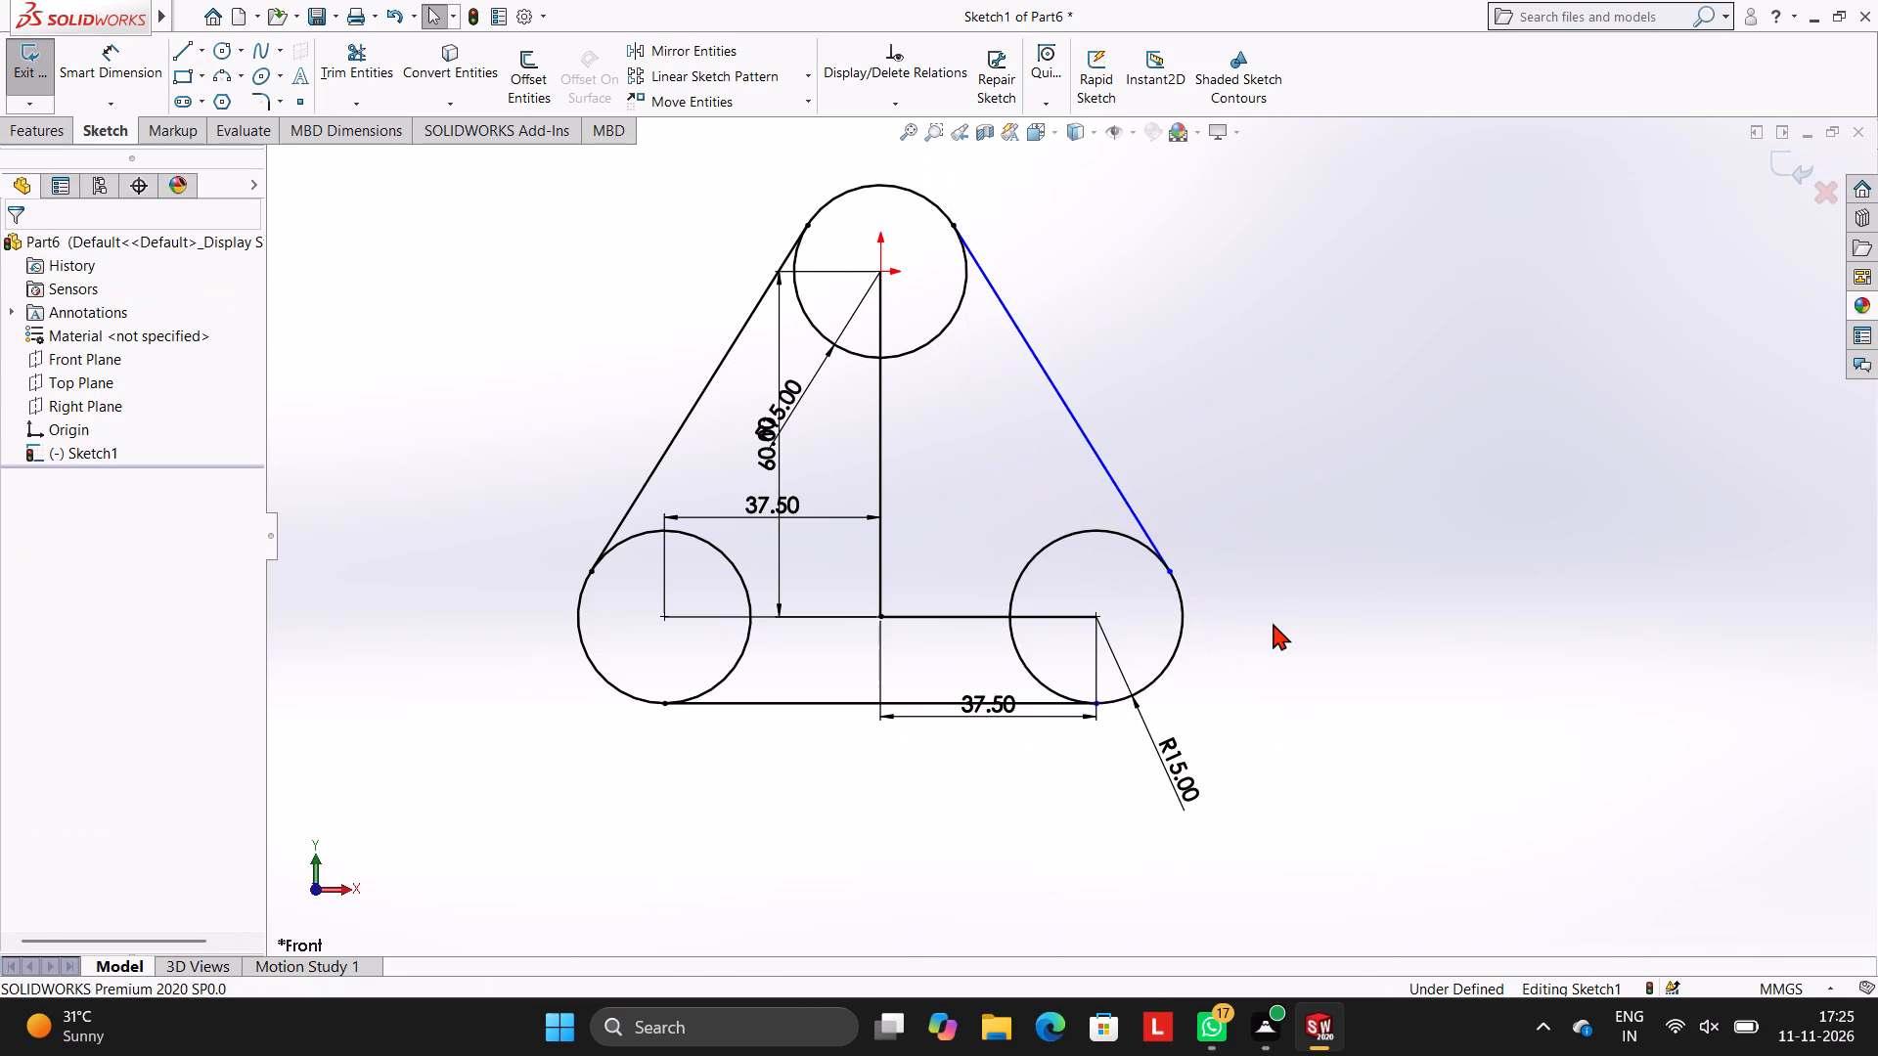
key("Escape")
key("Escape")
Apply a tangent relation between the right slanted line and the lower-right circle.
left_click(1054, 391)
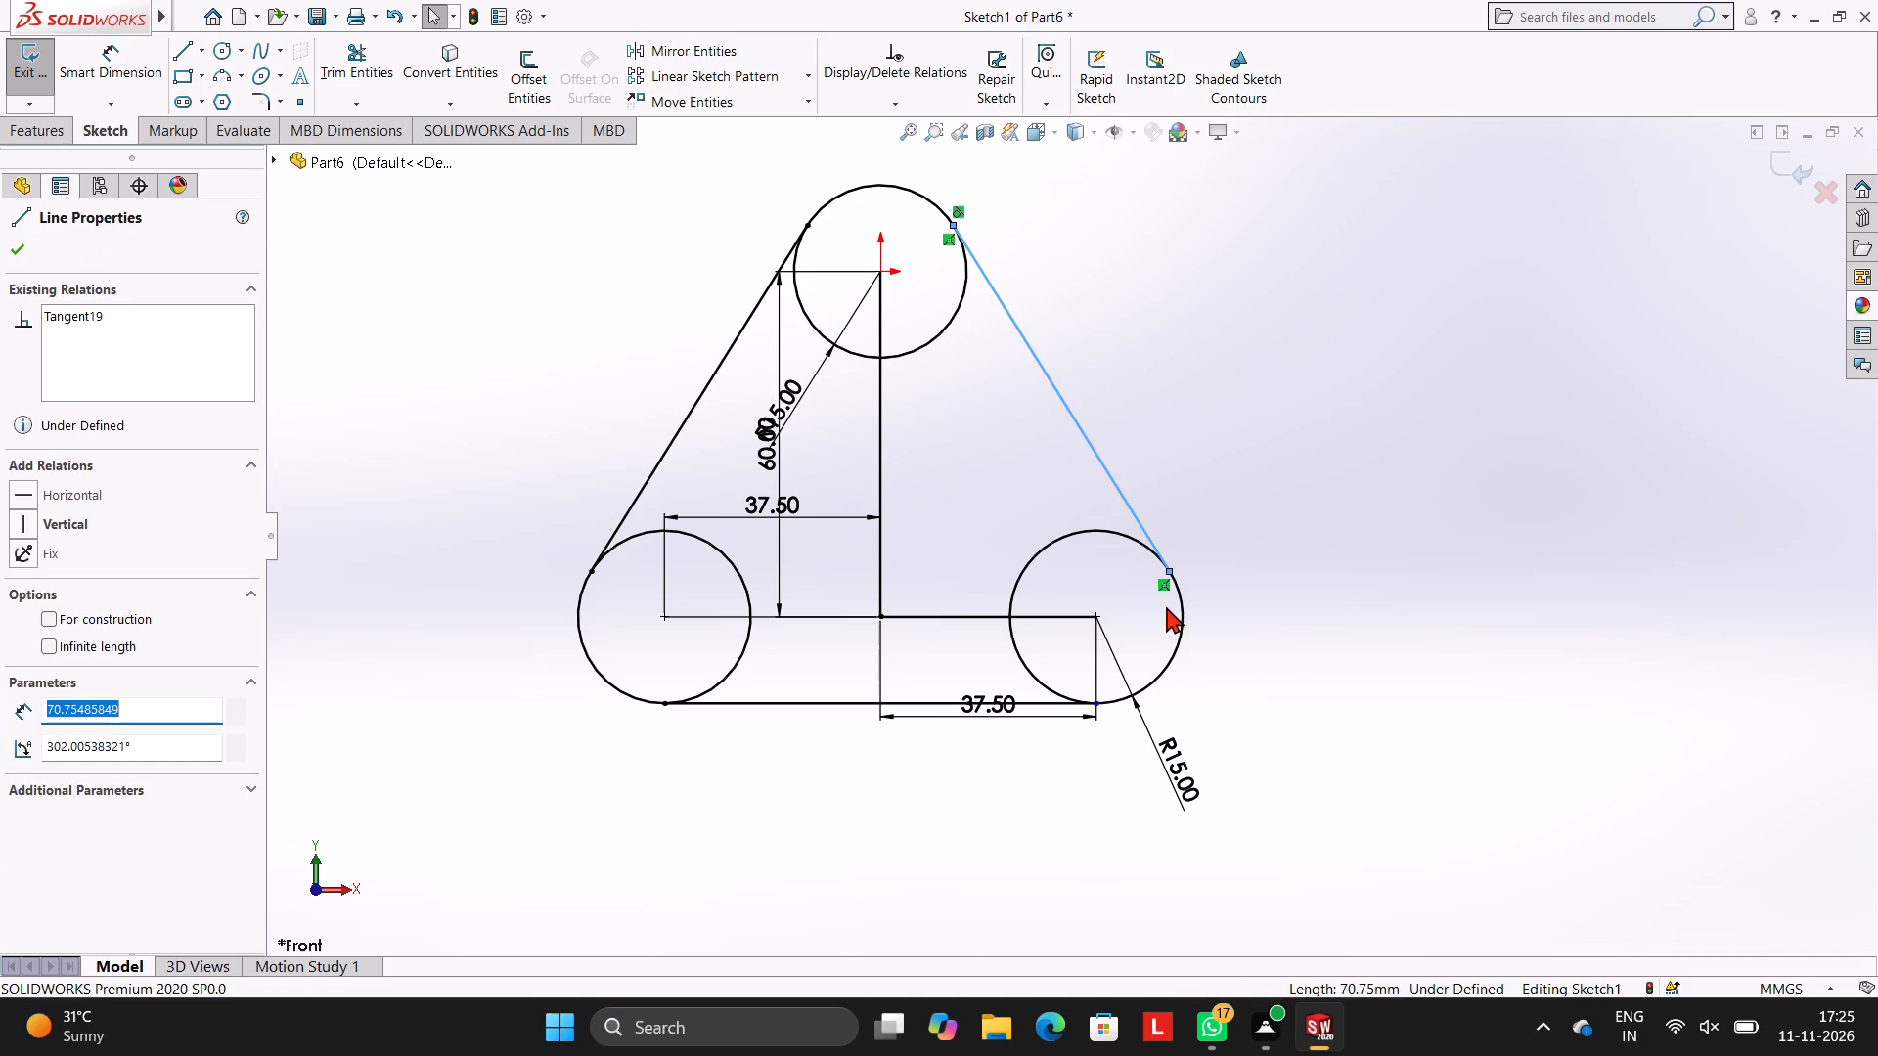
left_click(1183, 606, "ctrl")
left_click(61, 590, "ctrl")
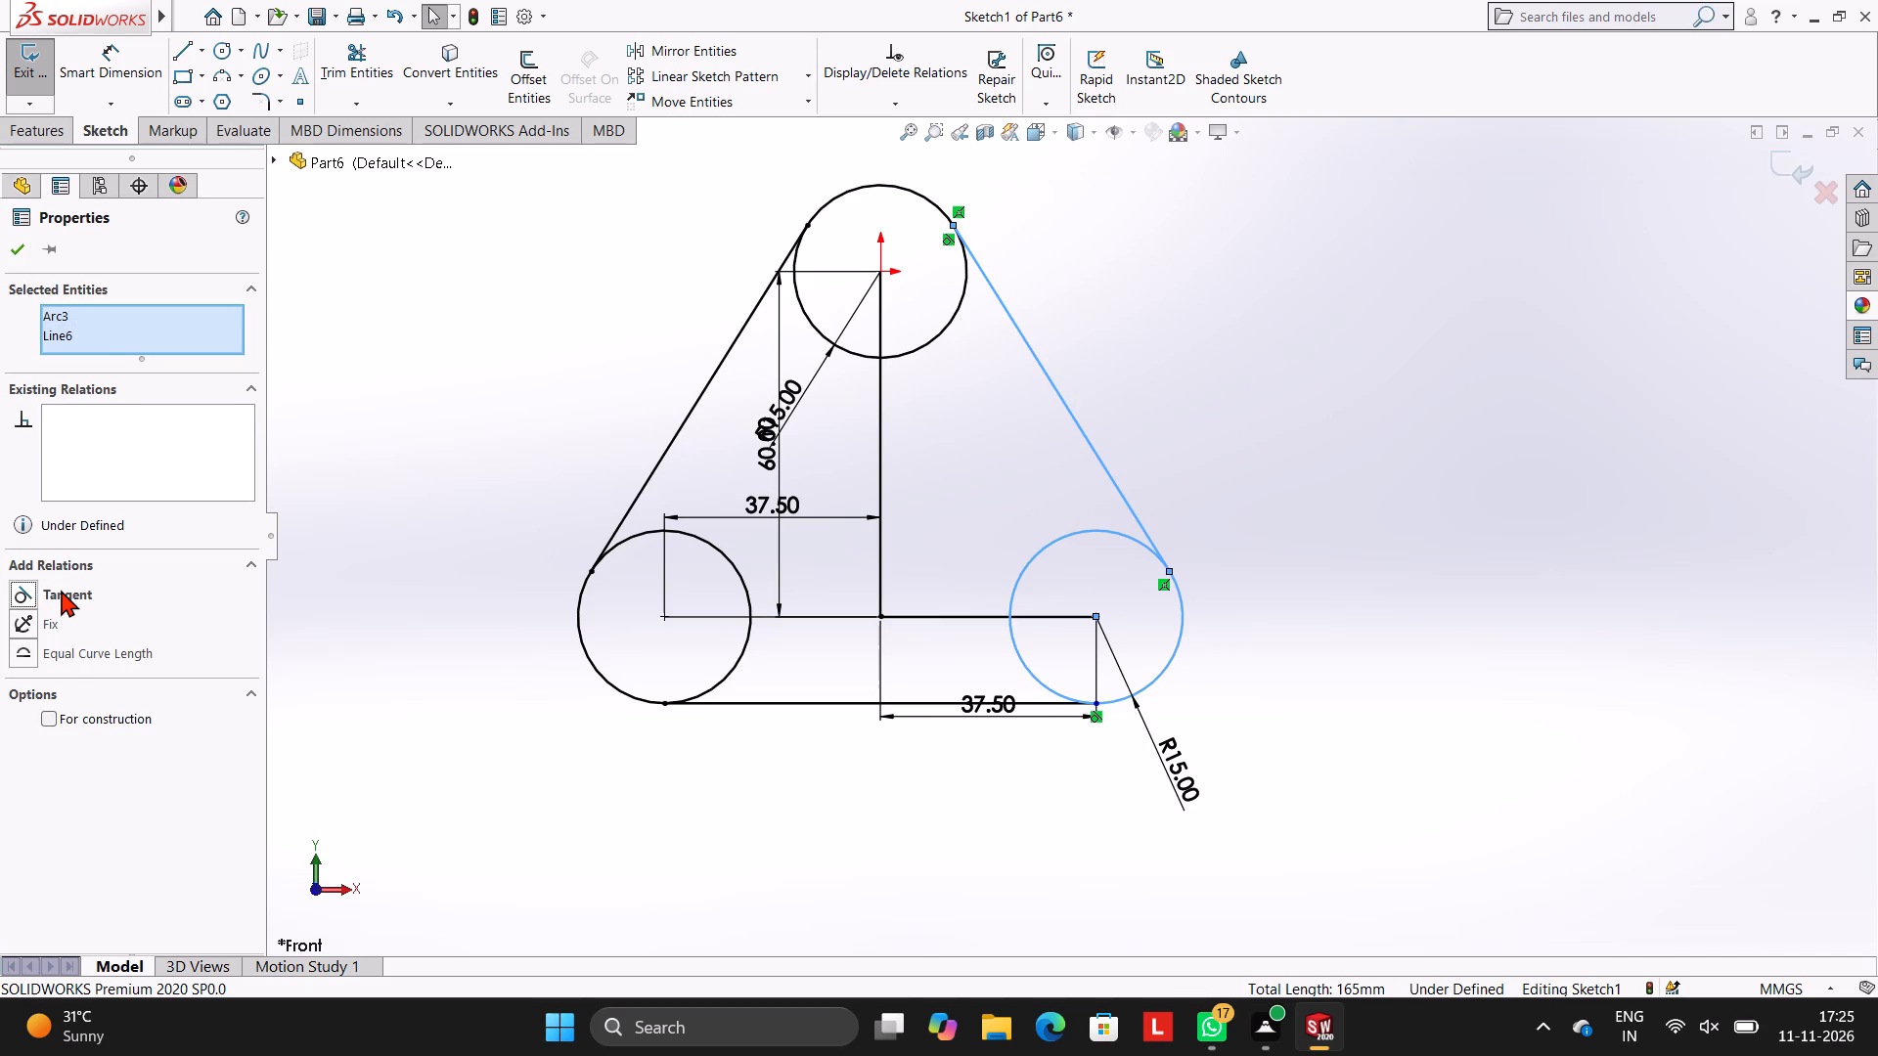
key("Escape")
key("Escape")
key("Escape")
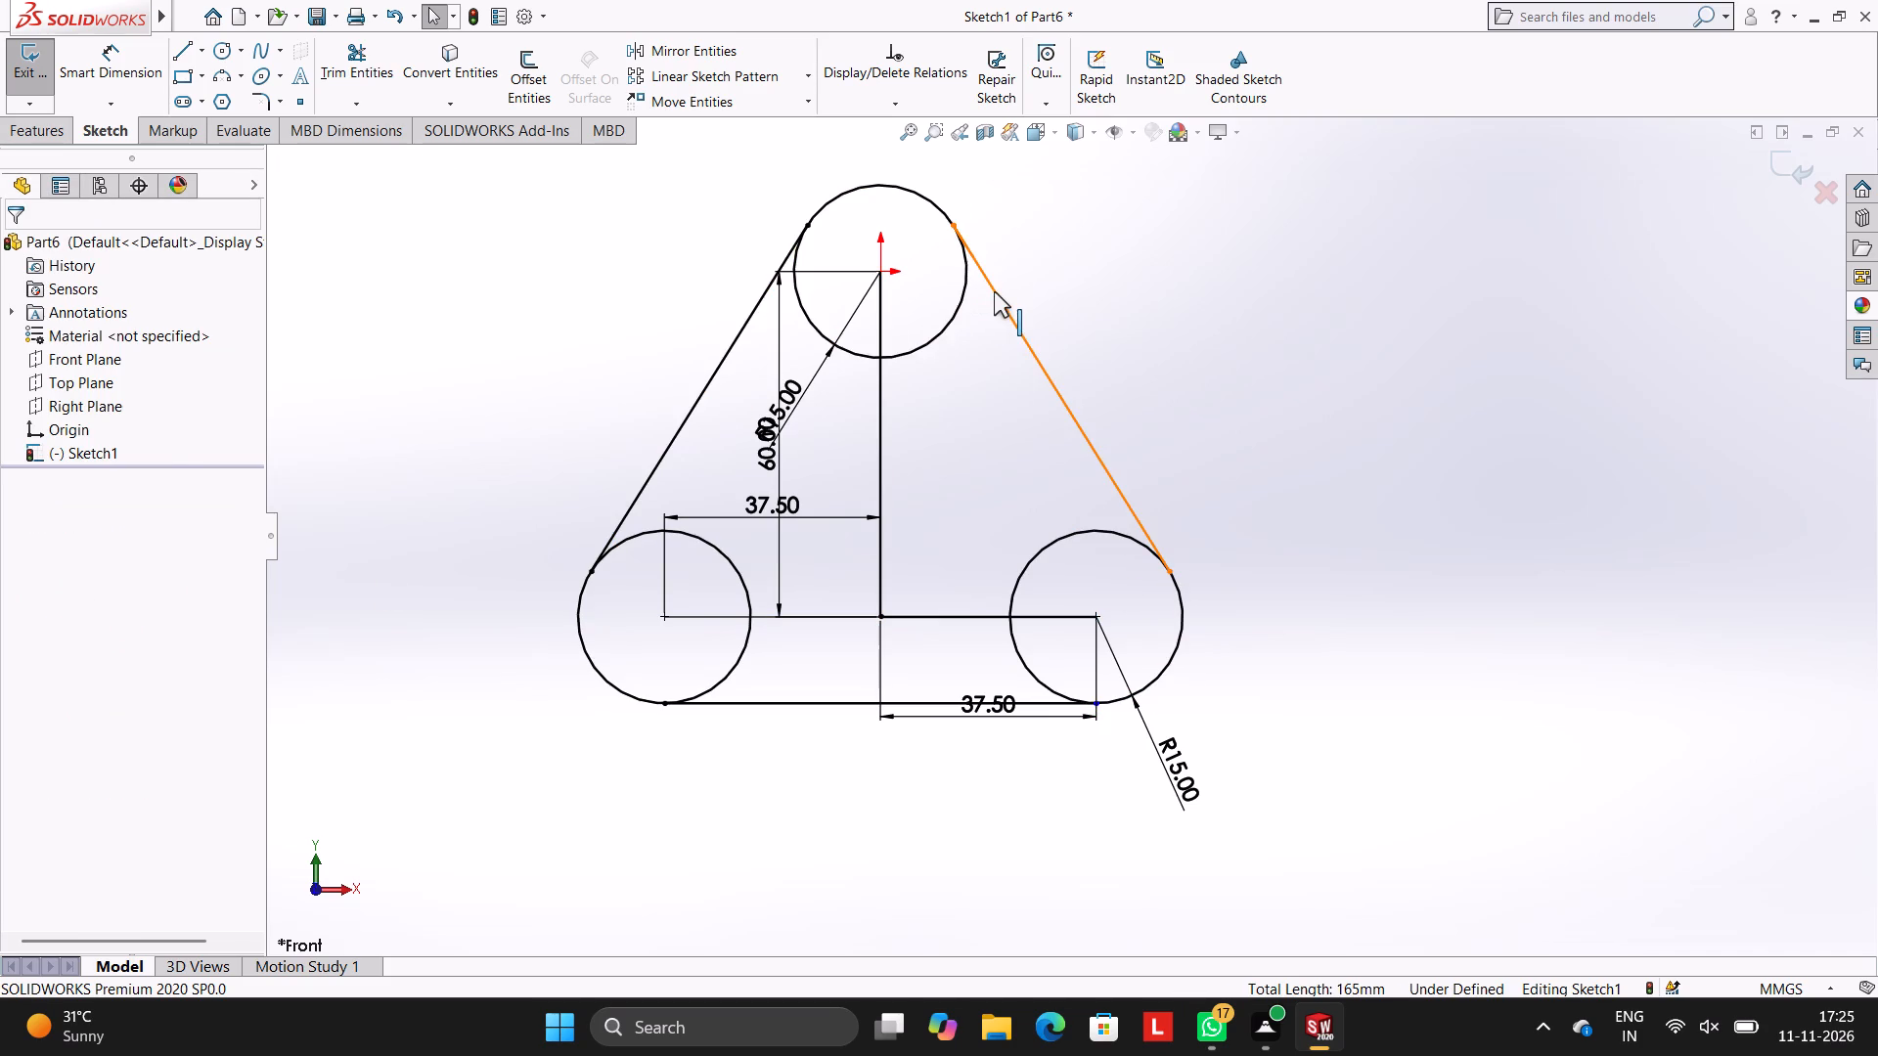
Apply a tangent relation between the right slanted line and the top circle.
left_click(994, 291)
left_click(955, 315, "ctrl")
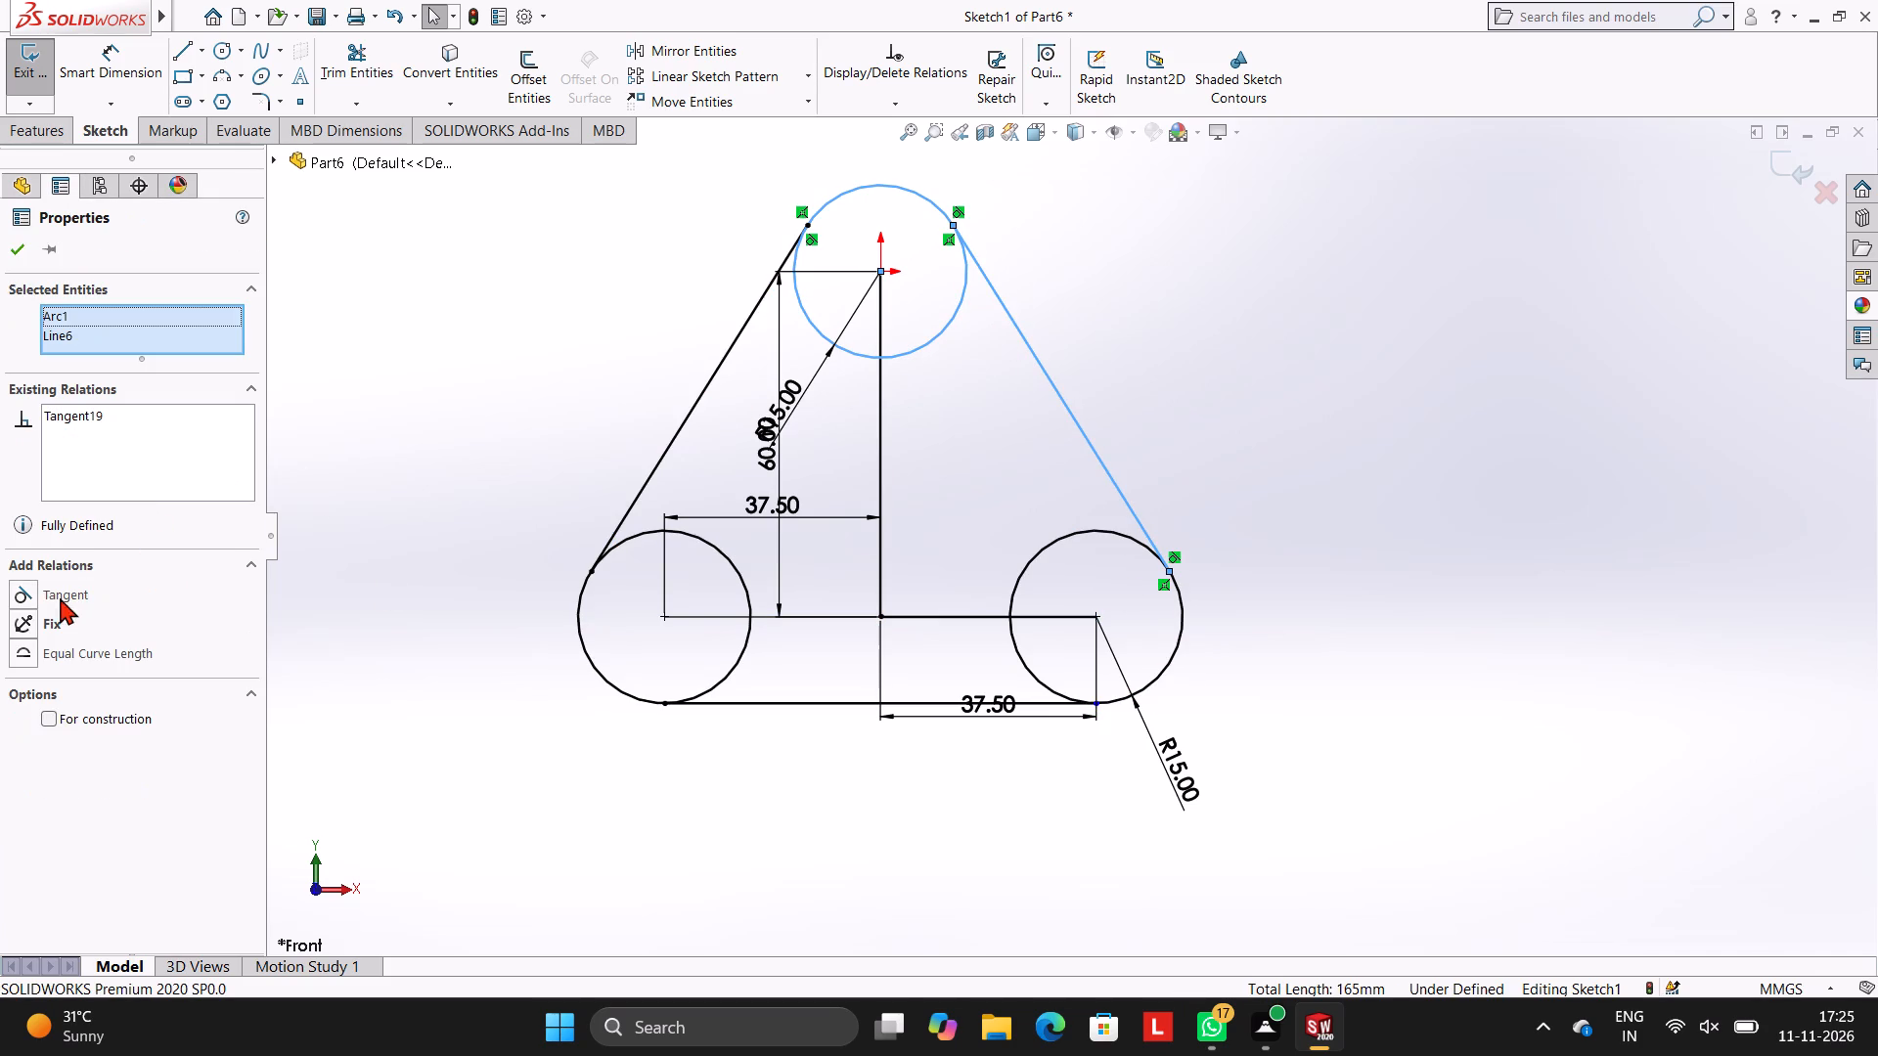
left_click(65, 594, "ctrl")
key("Escape")
key("Escape")
key("Escape")
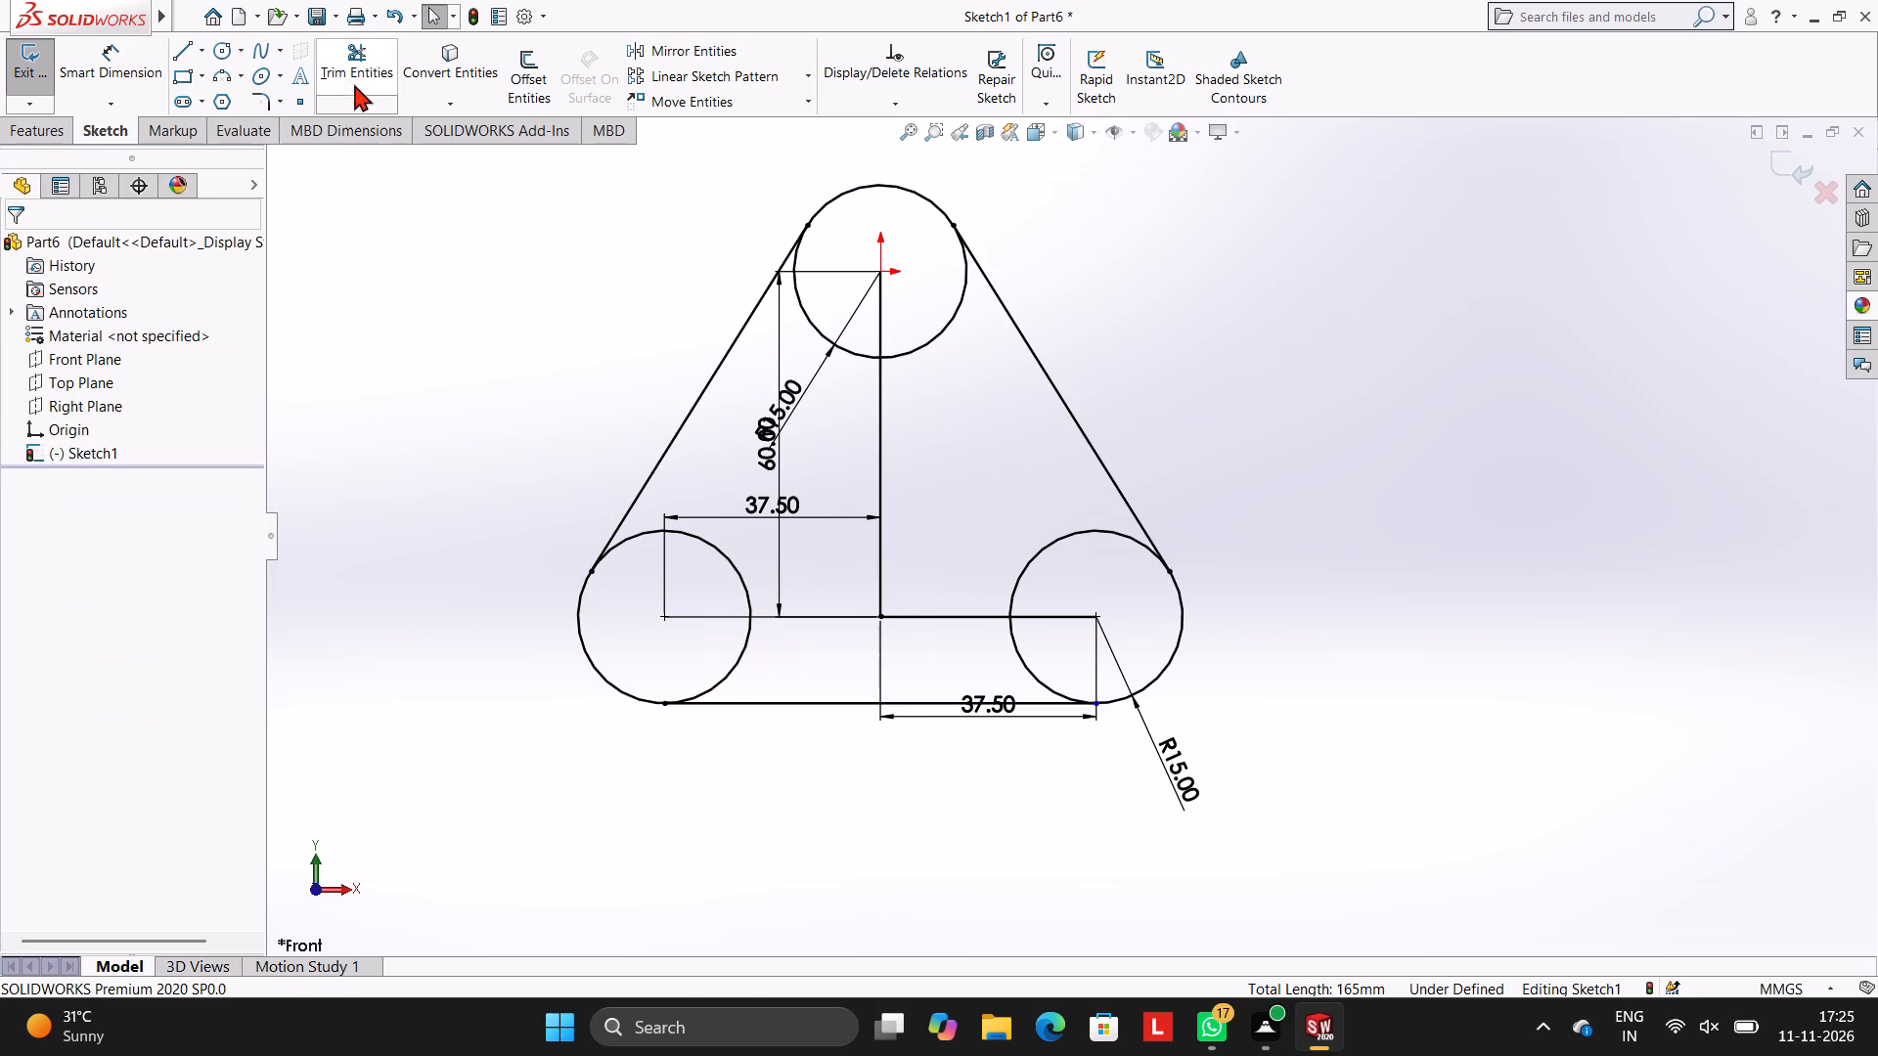
Trim away the inner arcs of the three circles, leaving only the rounded corners of the triangular outline.
left_click(355, 59)
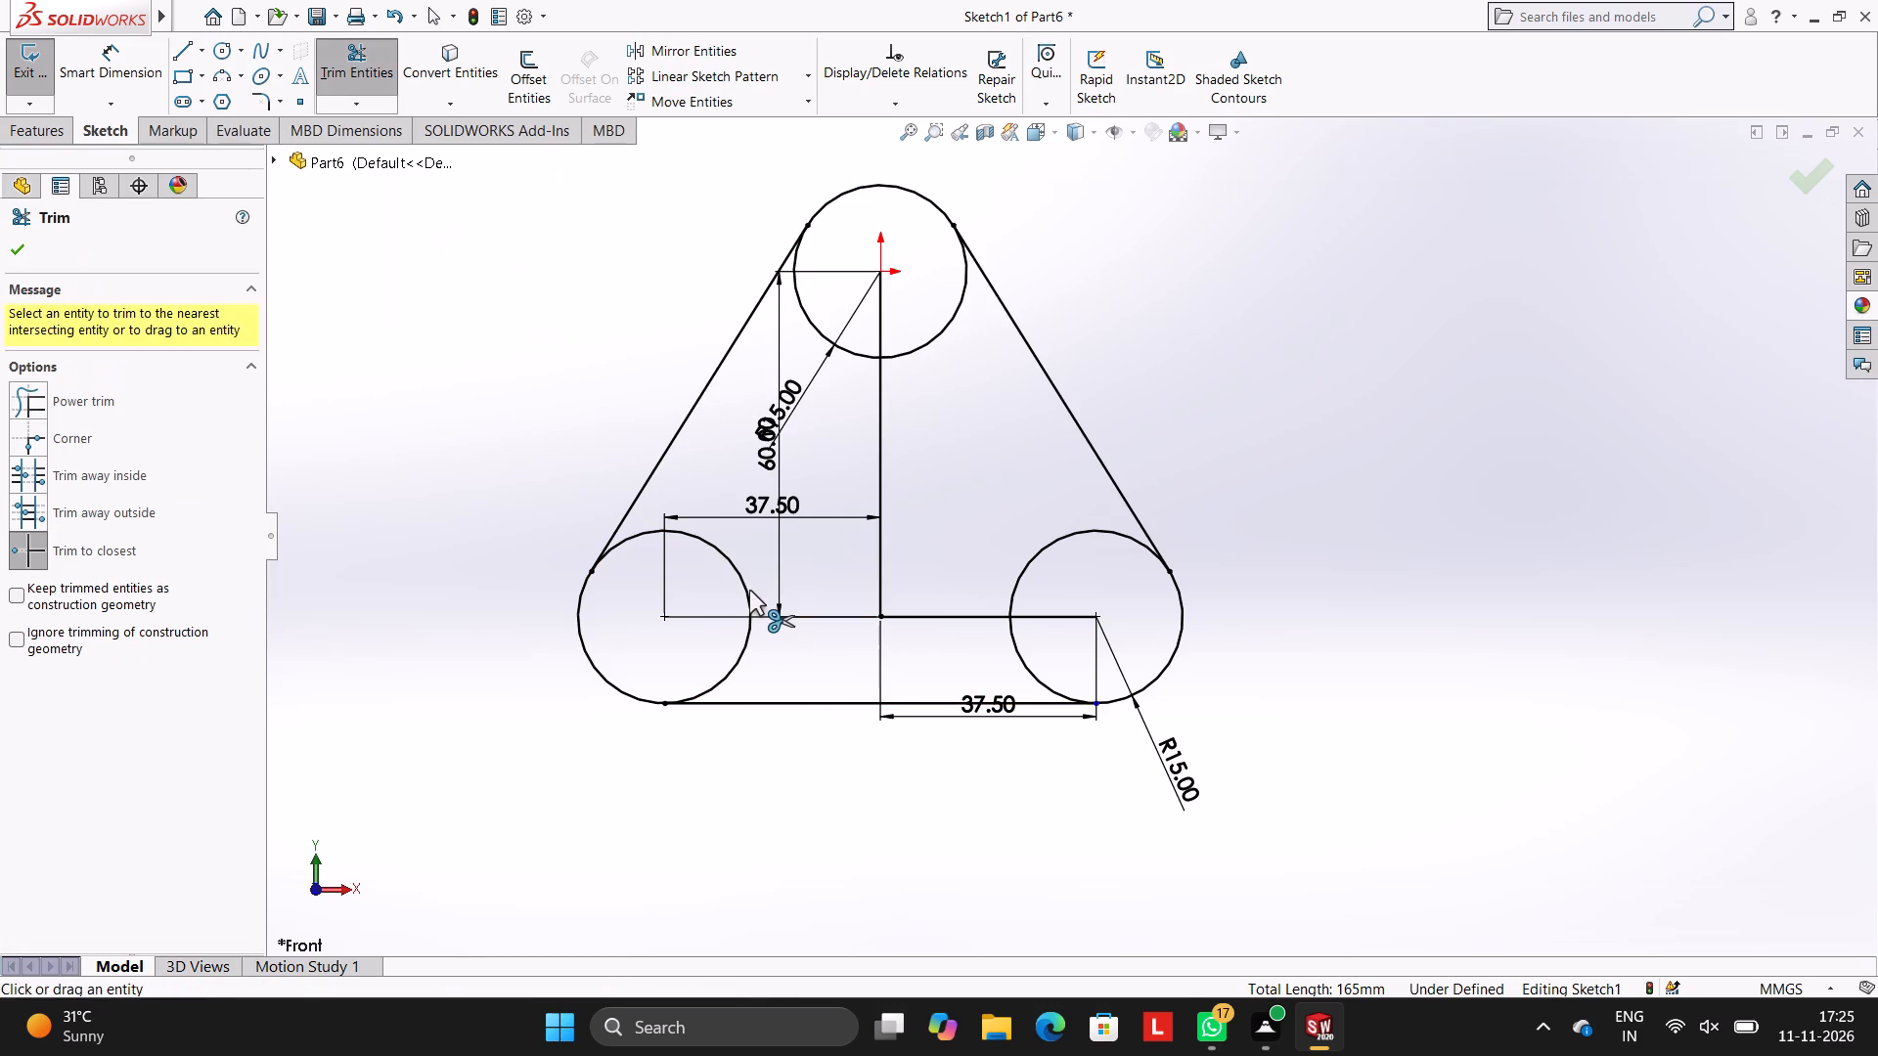
left_click(749, 590)
left_click(745, 639)
left_click(841, 352)
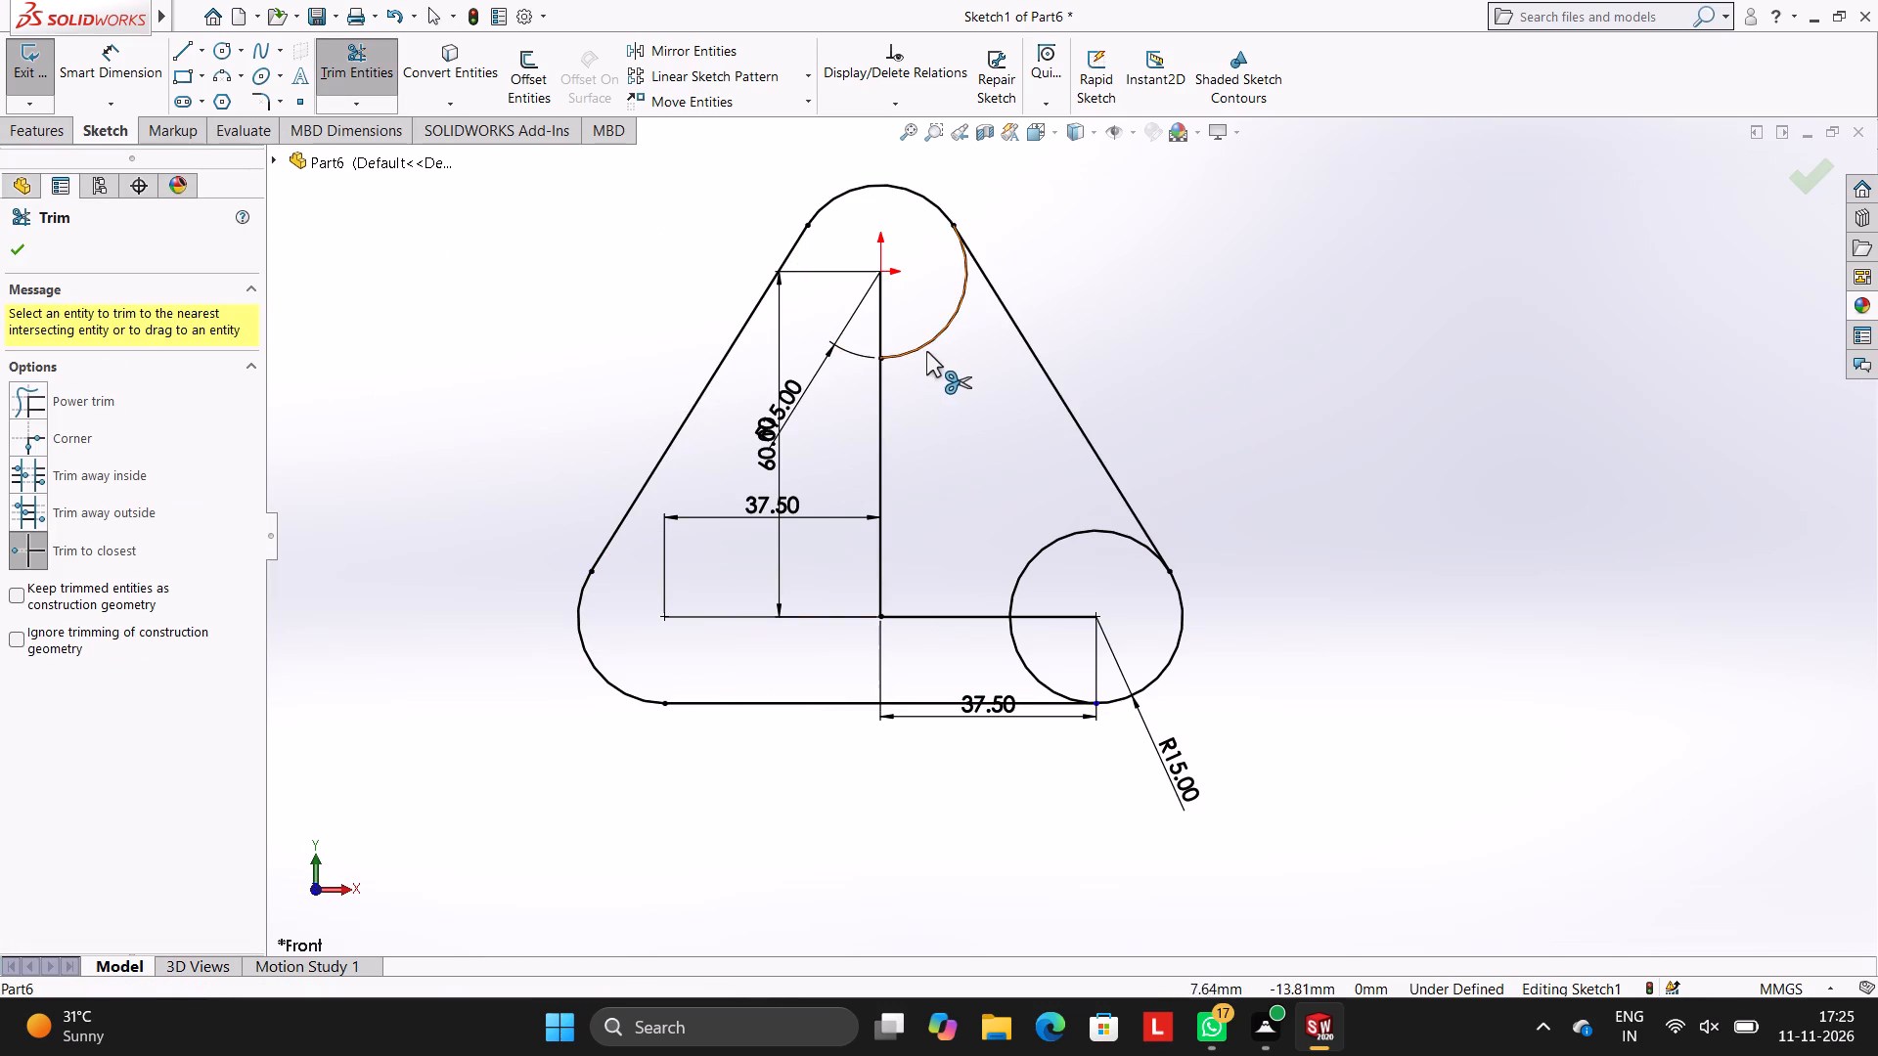
left_click(926, 351)
left_click(1041, 559)
left_click(1036, 558)
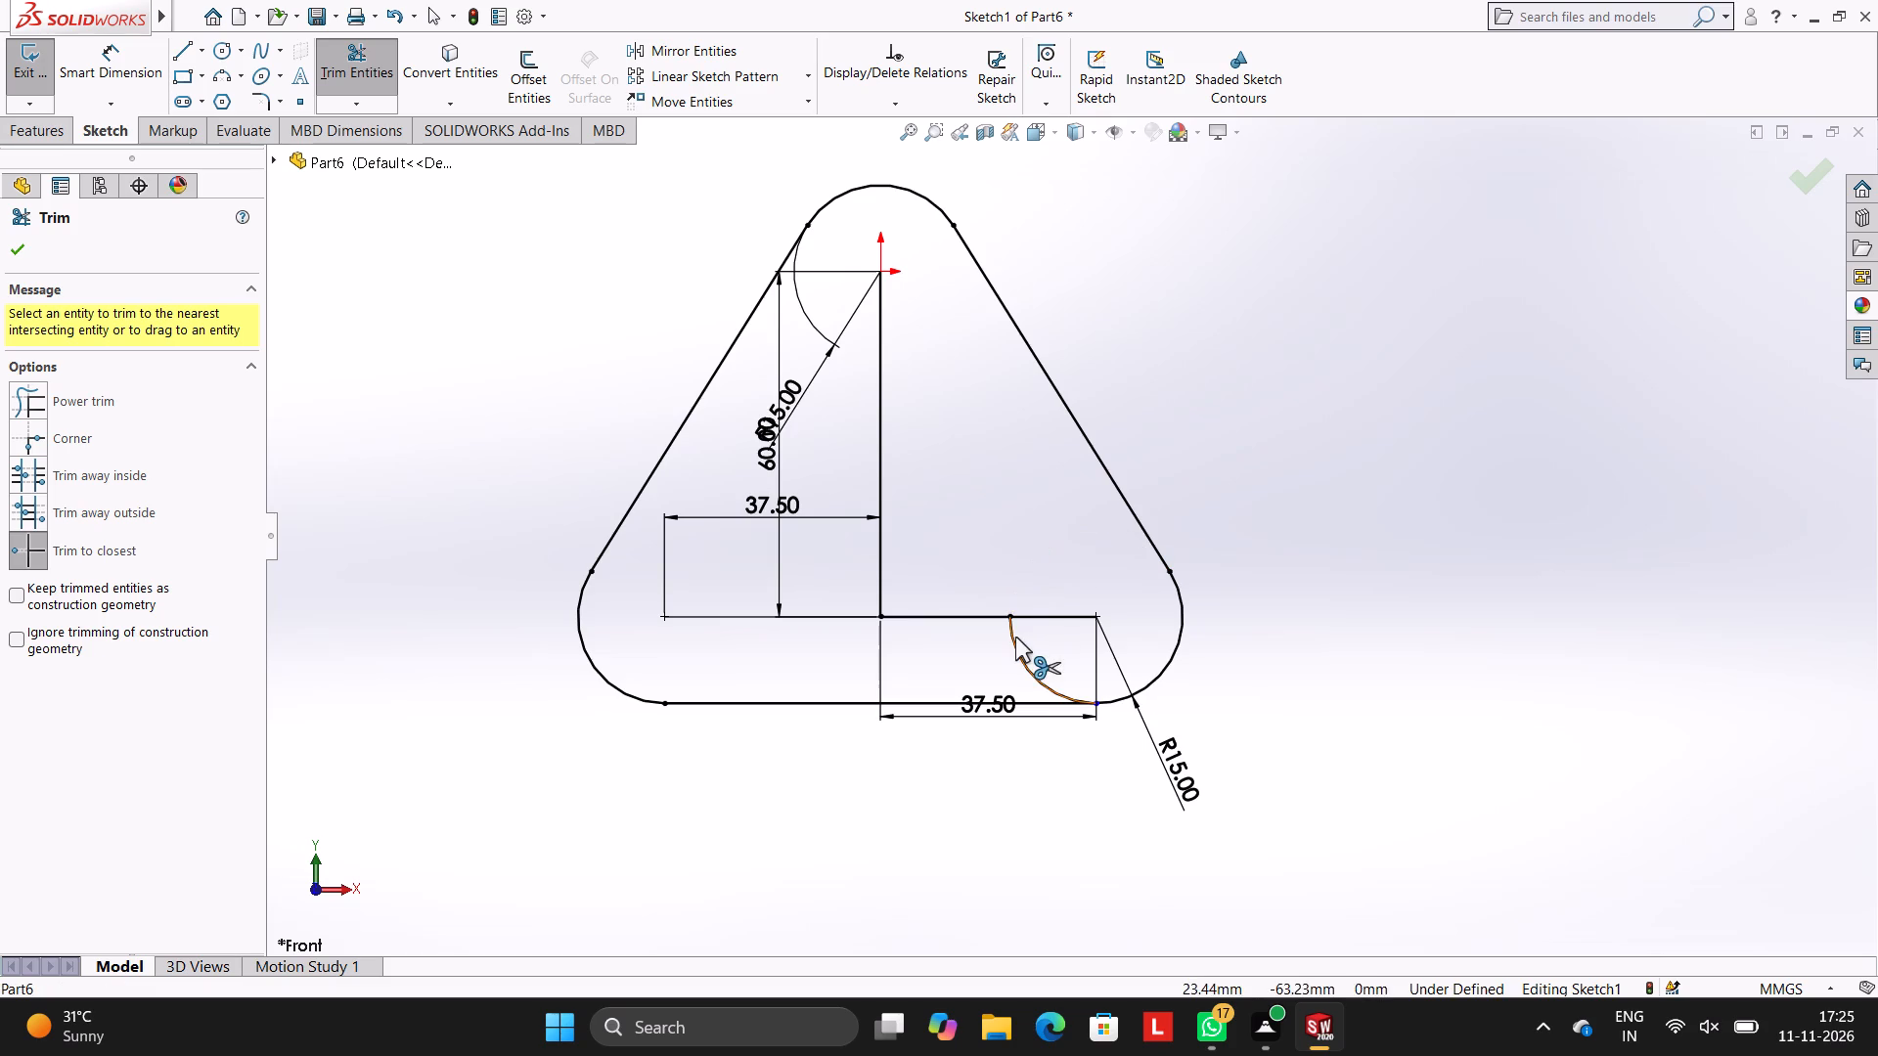
left_click(1015, 641)
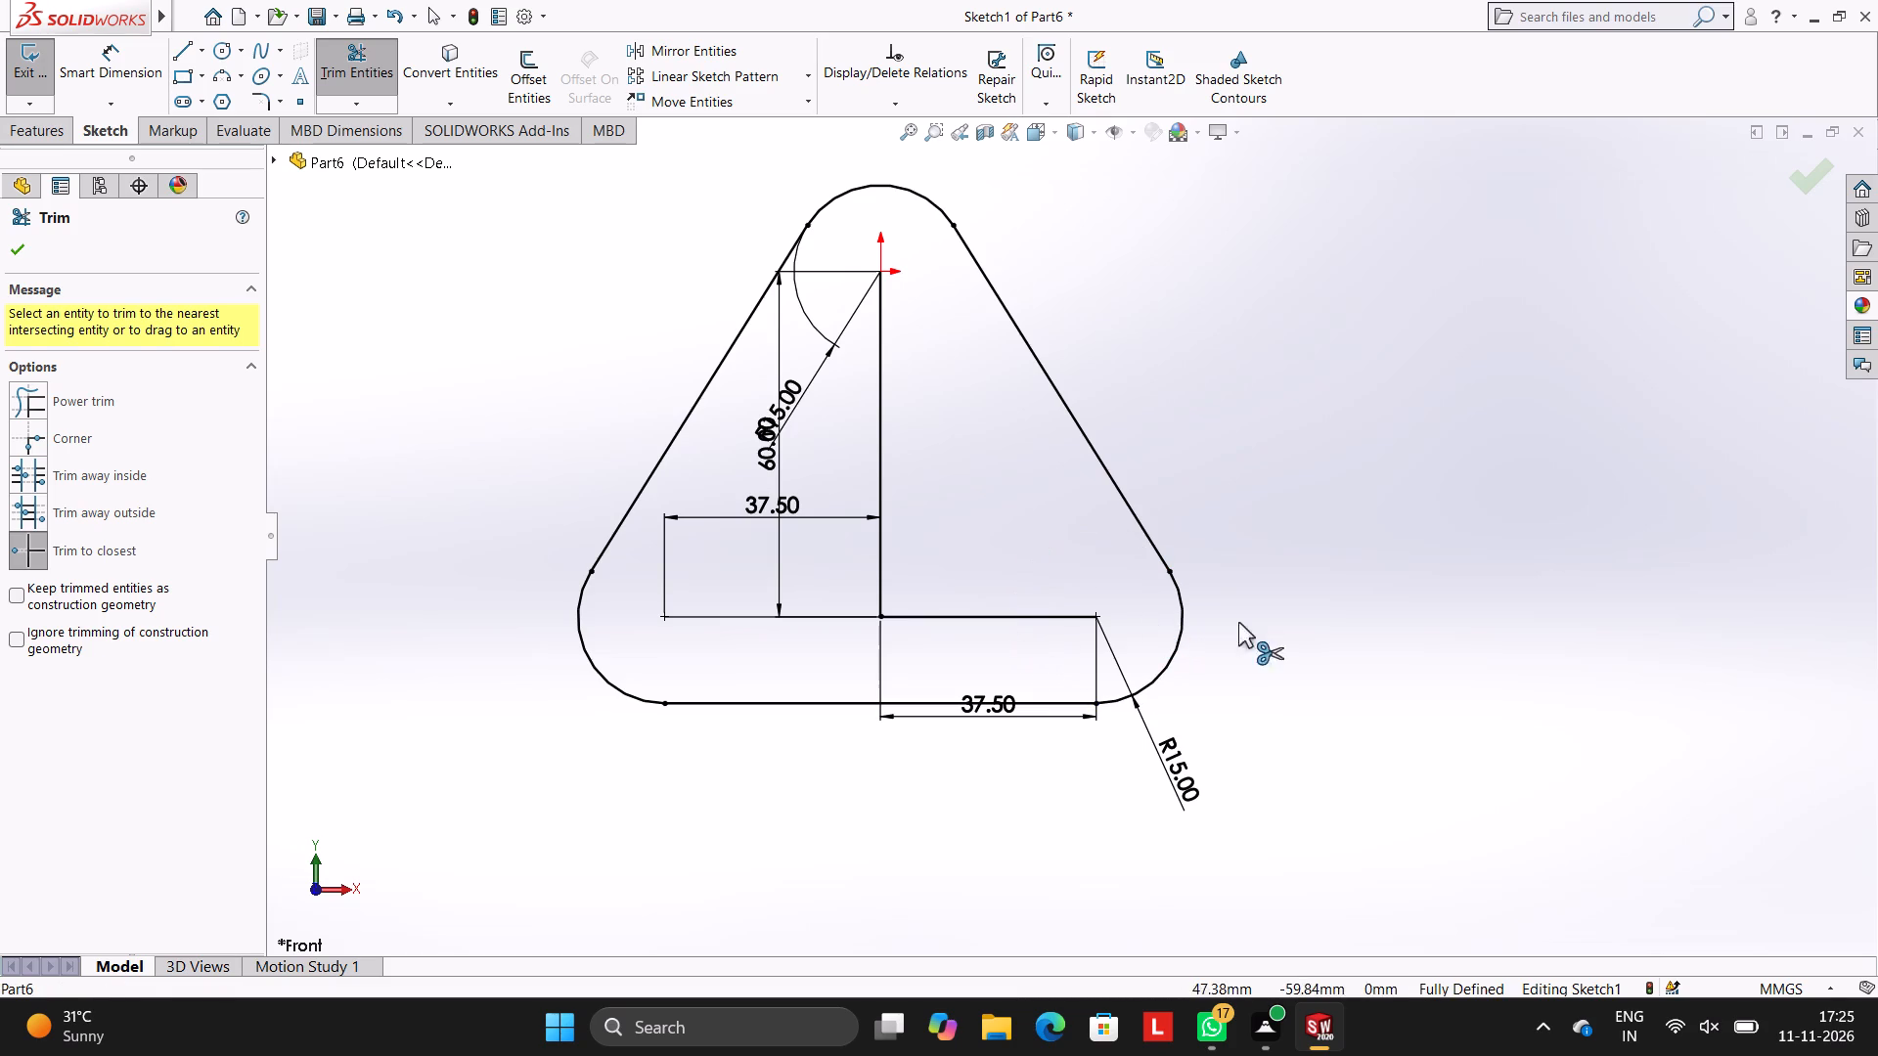
key("Escape")
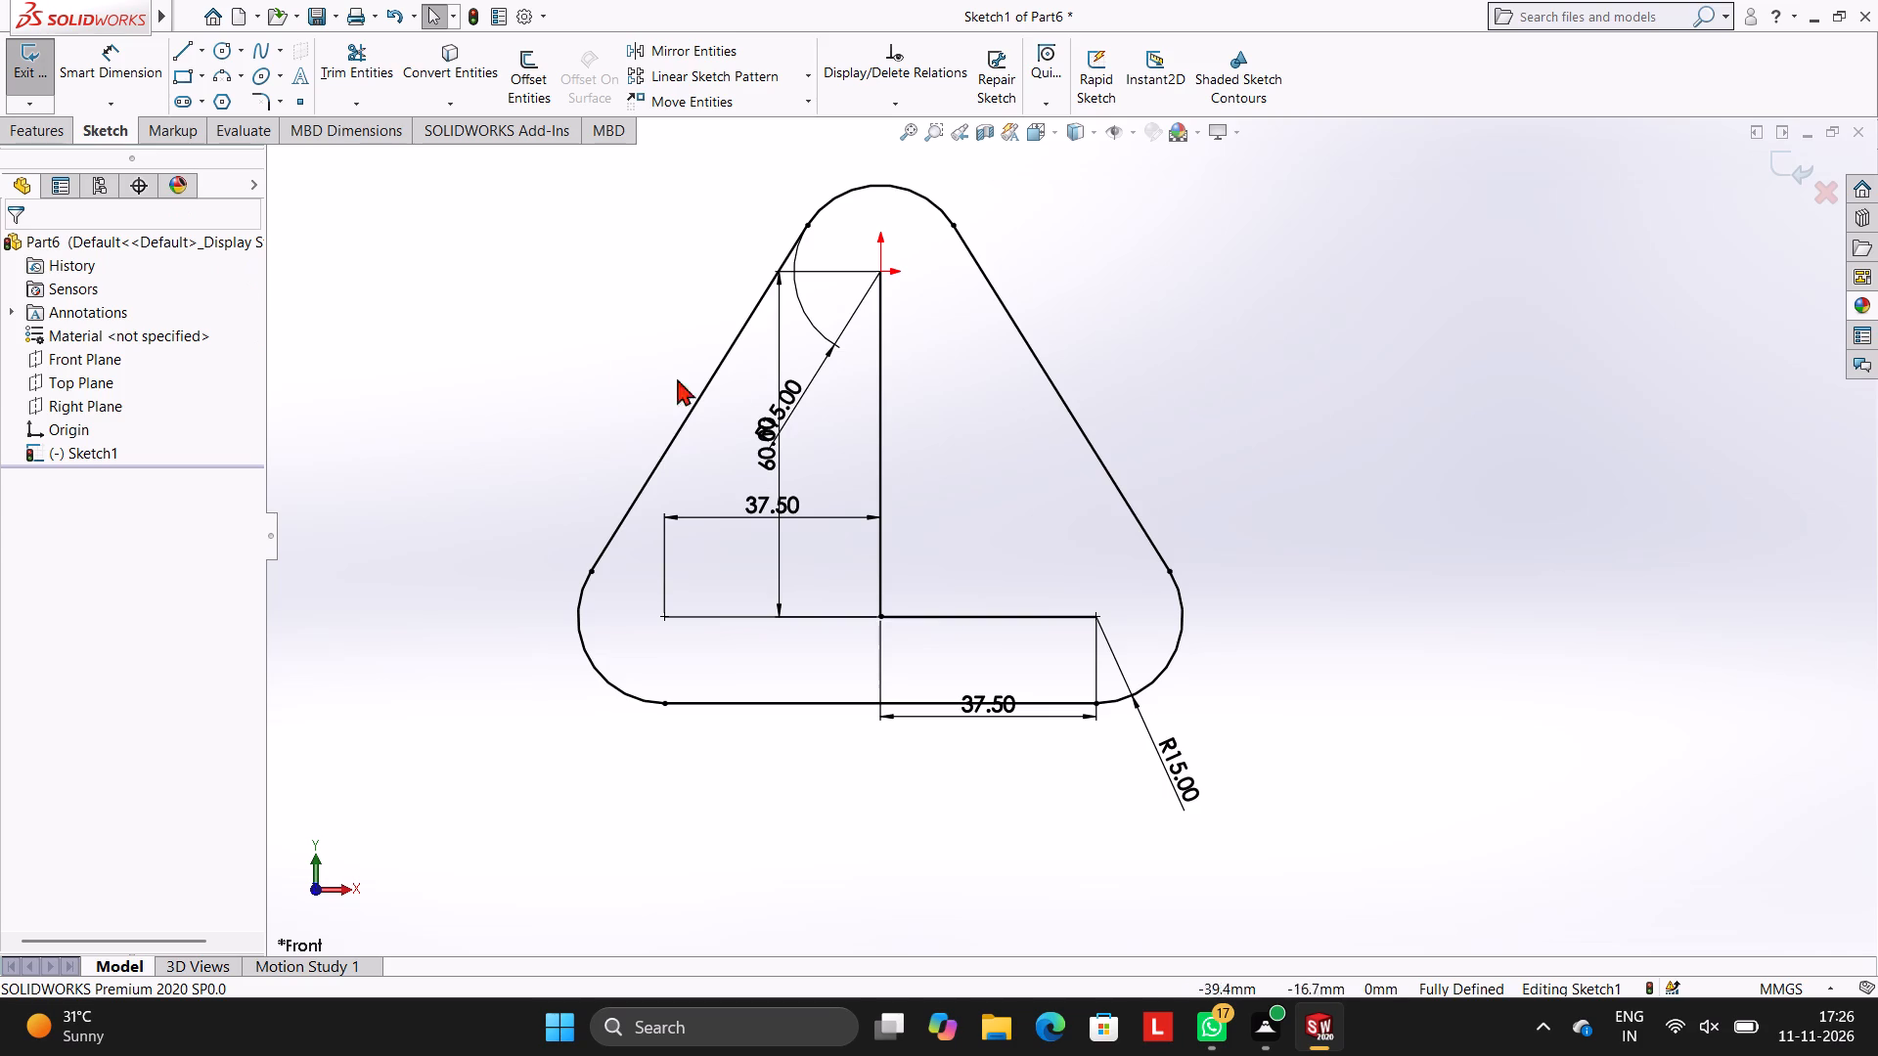
Extrude the enclosed rounded triangular region as a boss with a blind depth of 10 mm.
left_click(35, 118)
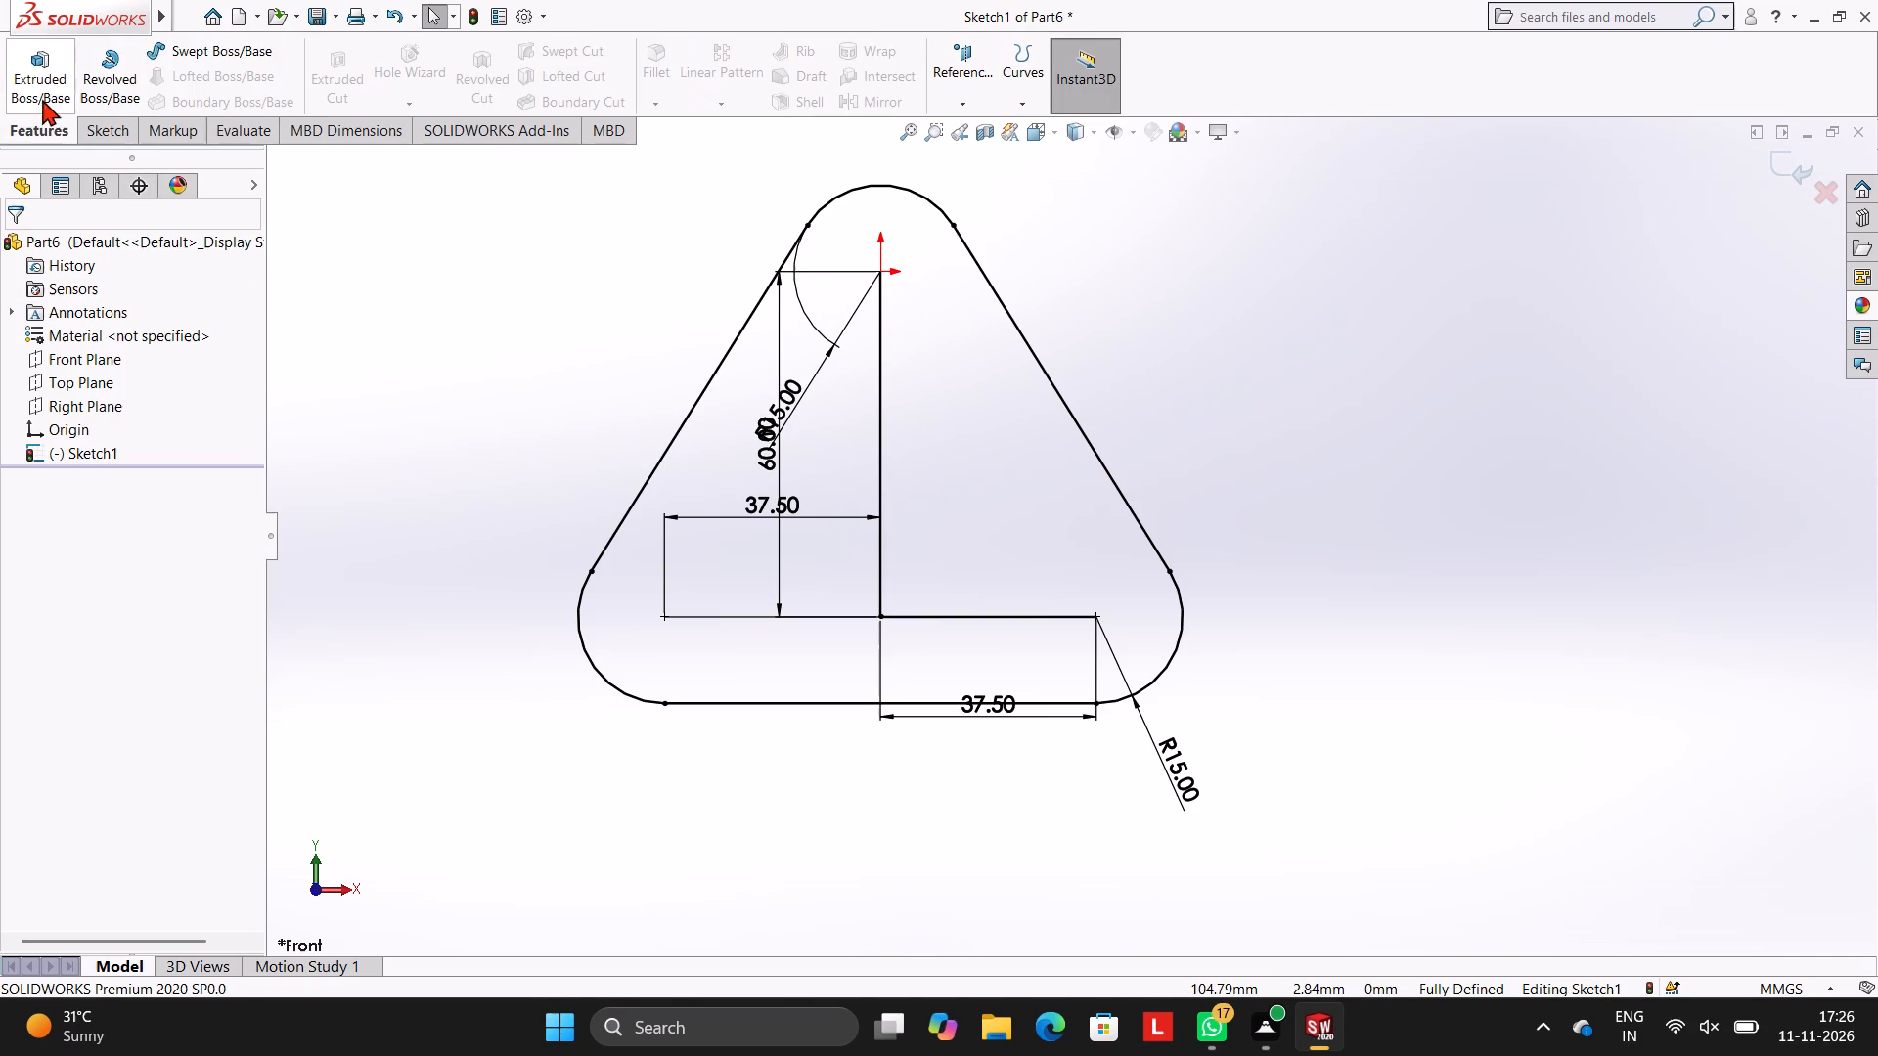
left_click(48, 71)
left_click(972, 491)
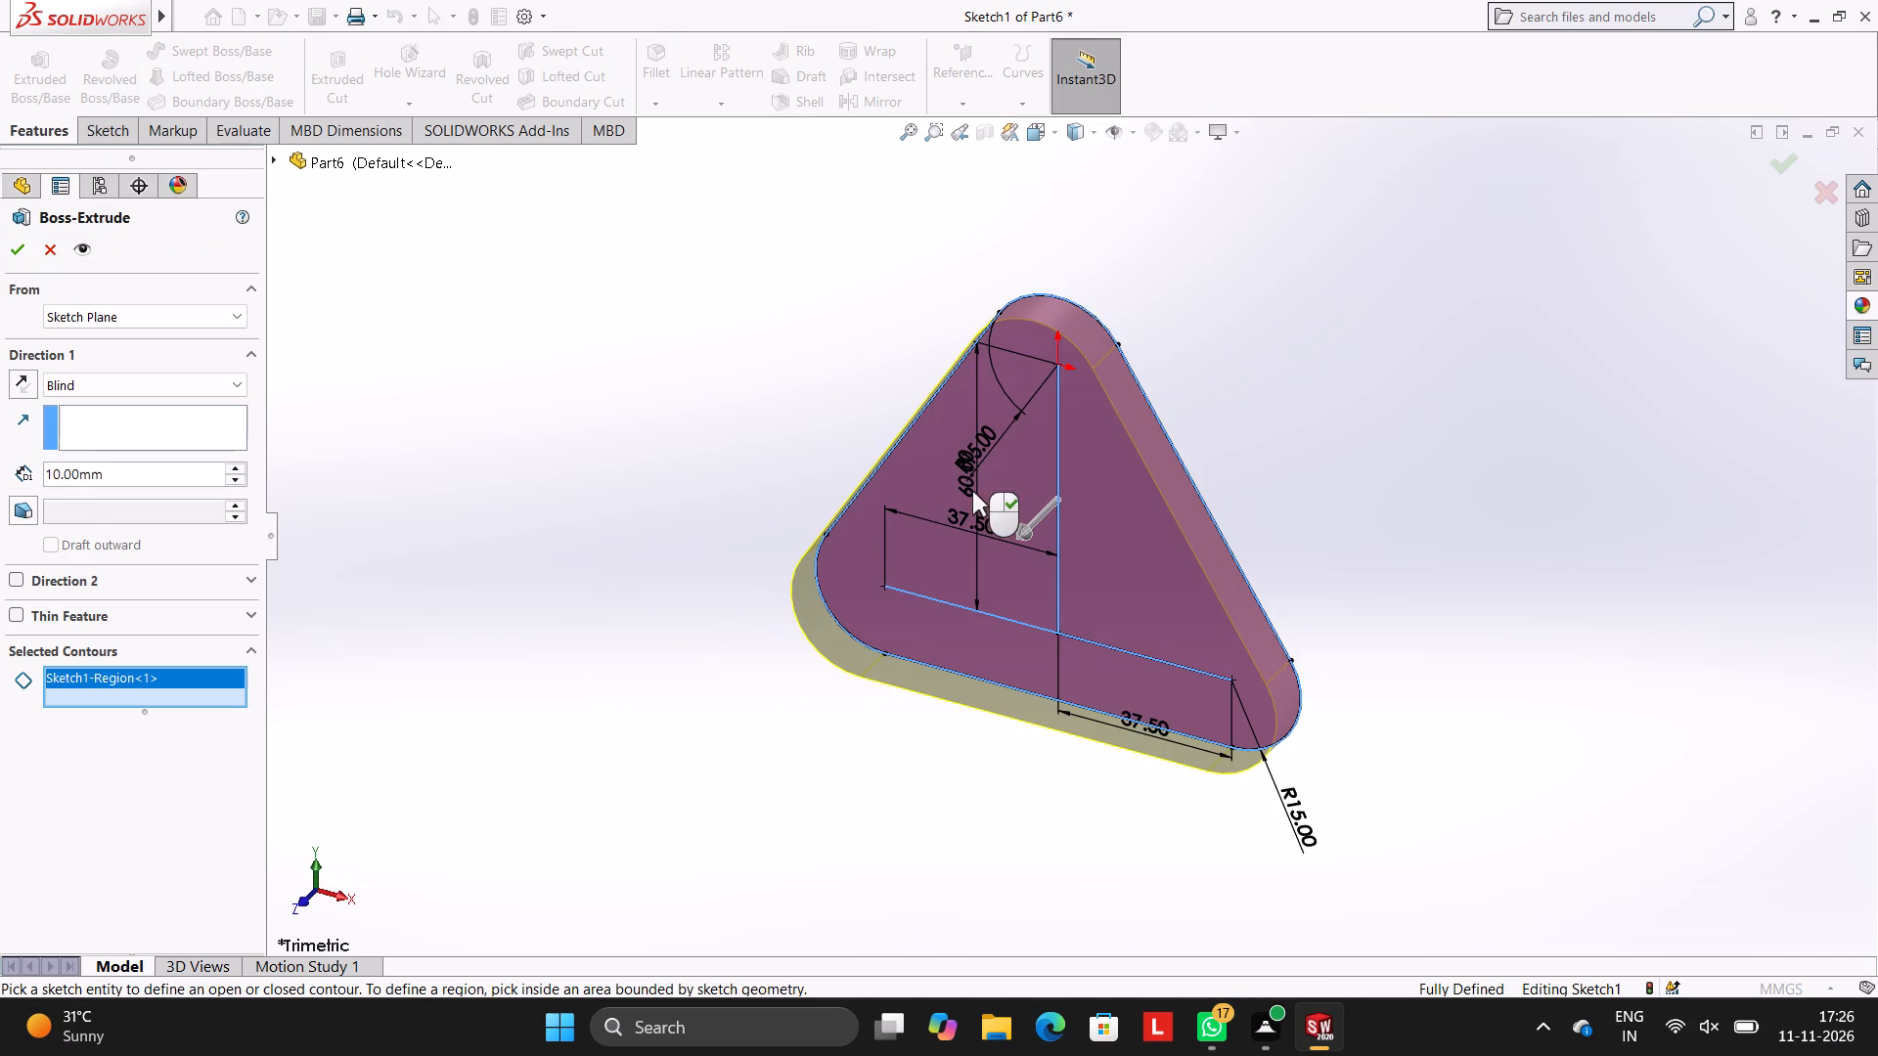
left_click(14, 251)
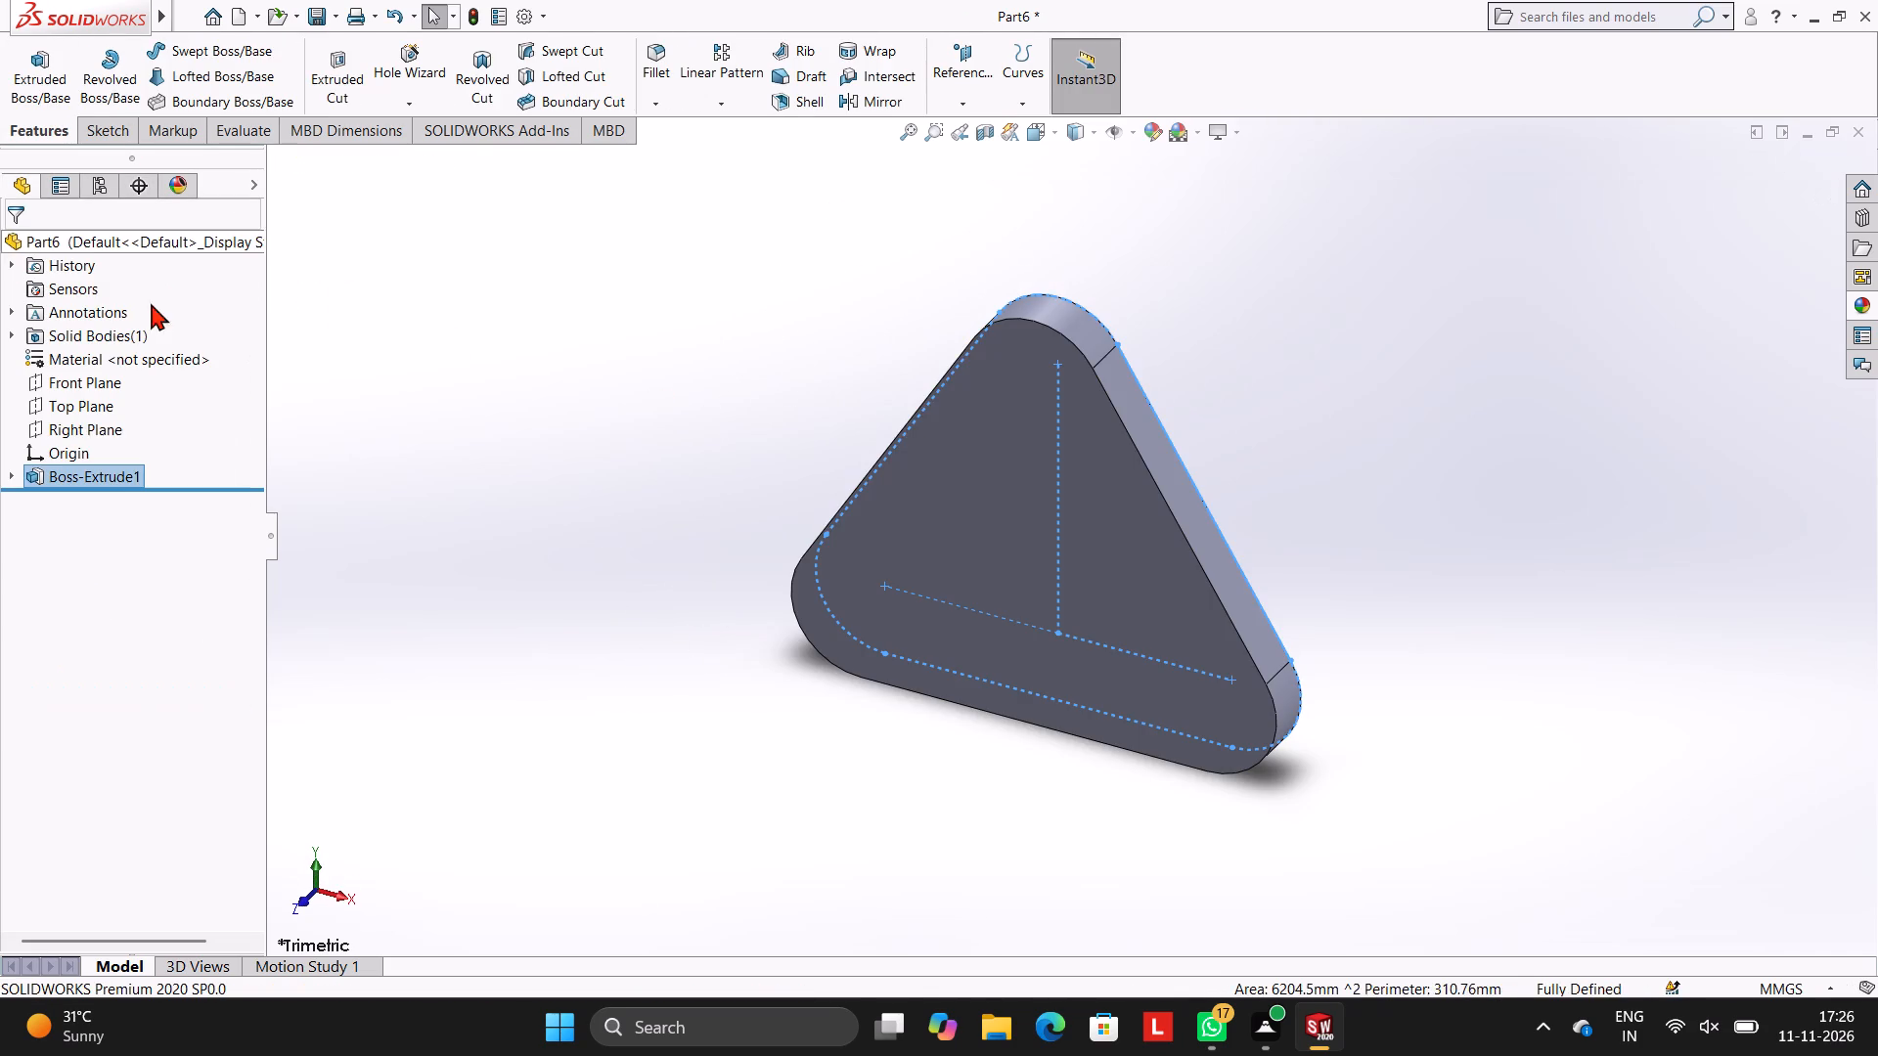
left_click(463, 350)
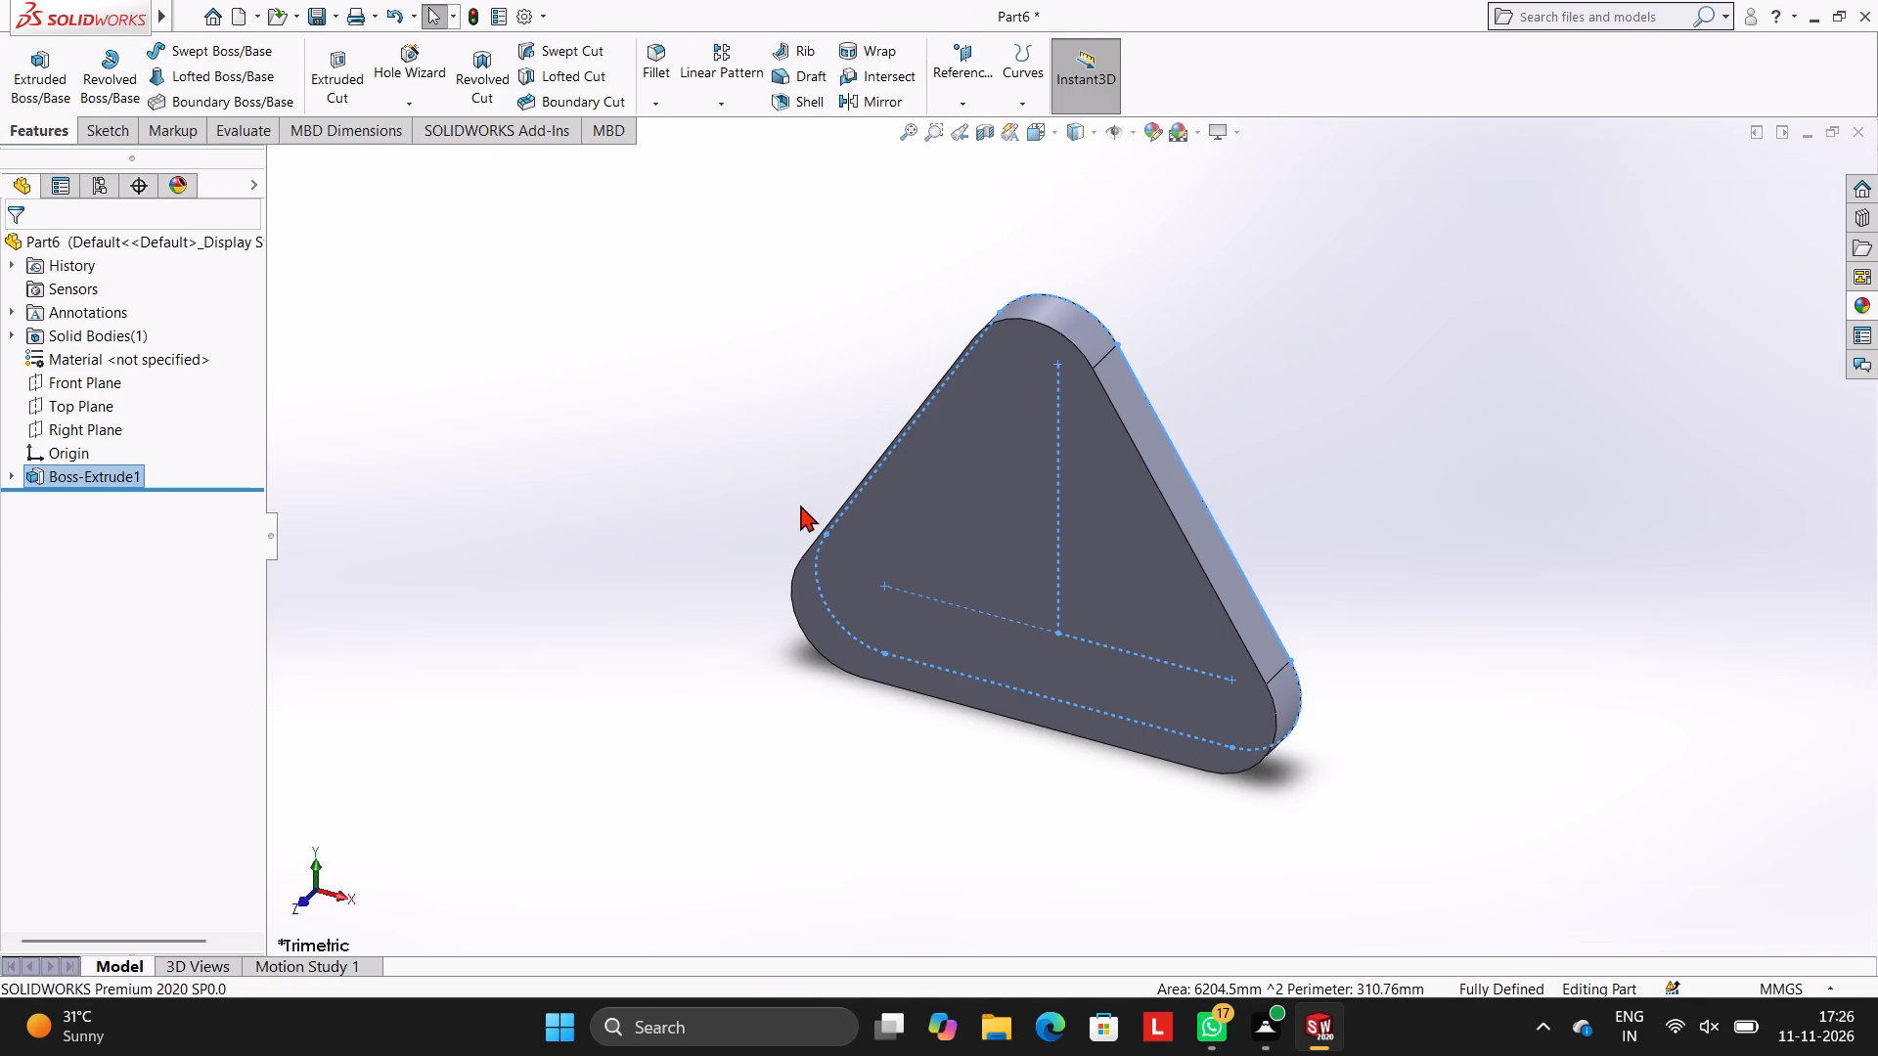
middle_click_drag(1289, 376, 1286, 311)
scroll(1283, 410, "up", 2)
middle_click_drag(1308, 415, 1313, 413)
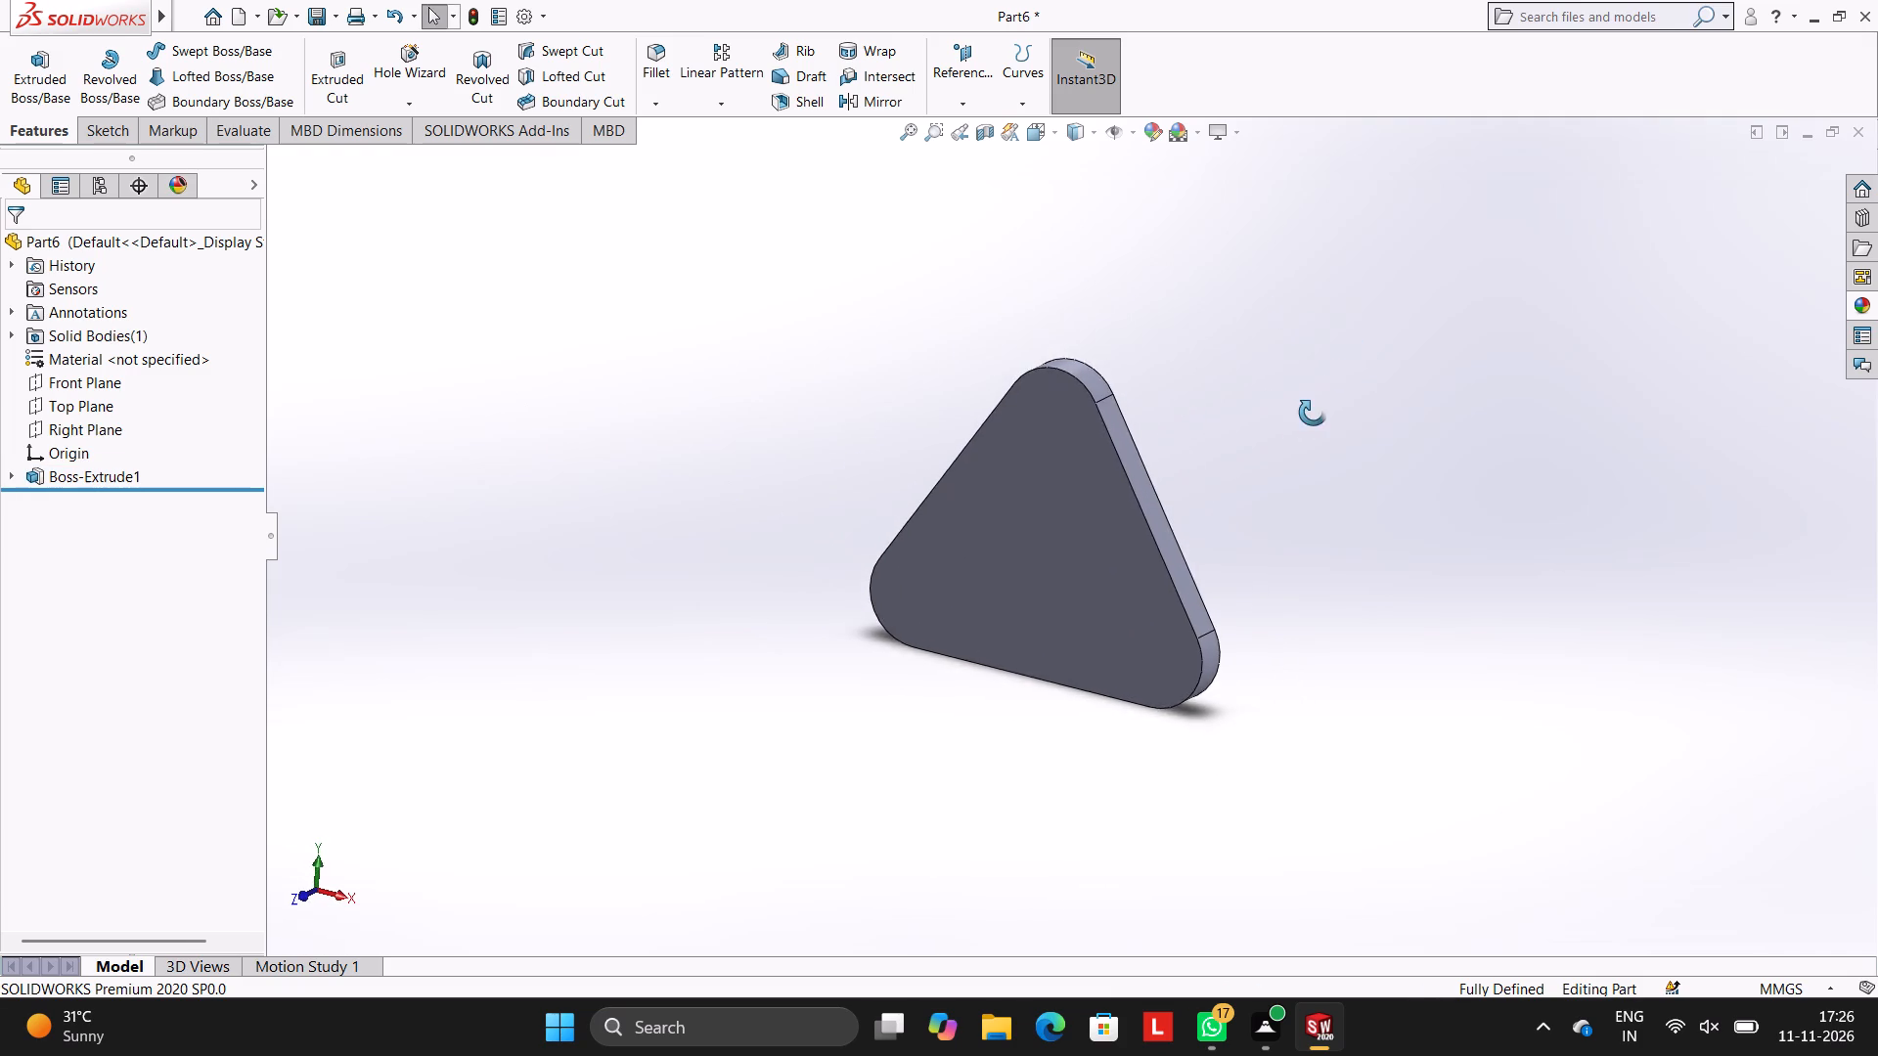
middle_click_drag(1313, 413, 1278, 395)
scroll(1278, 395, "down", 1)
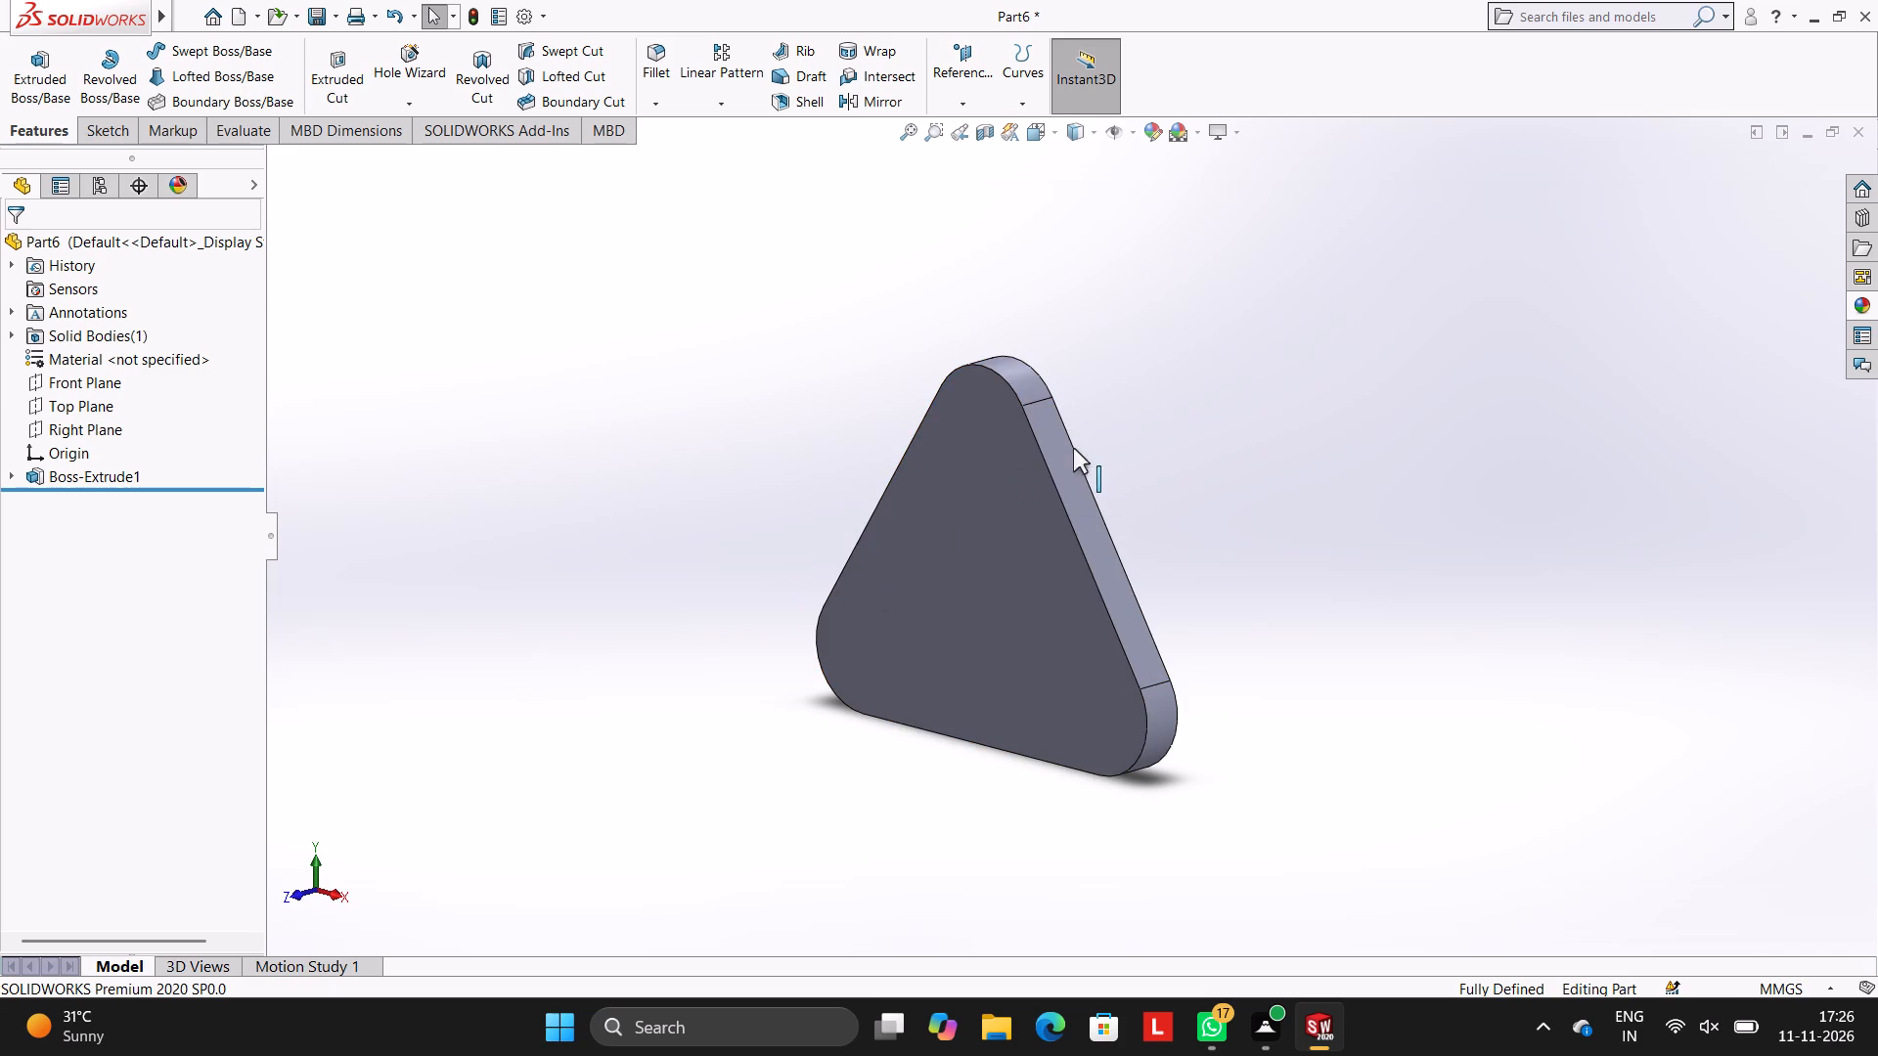
Open a new sketch on the flat side face along the triangular plate's base.
middle_click_drag(1146, 402, 1102, 500)
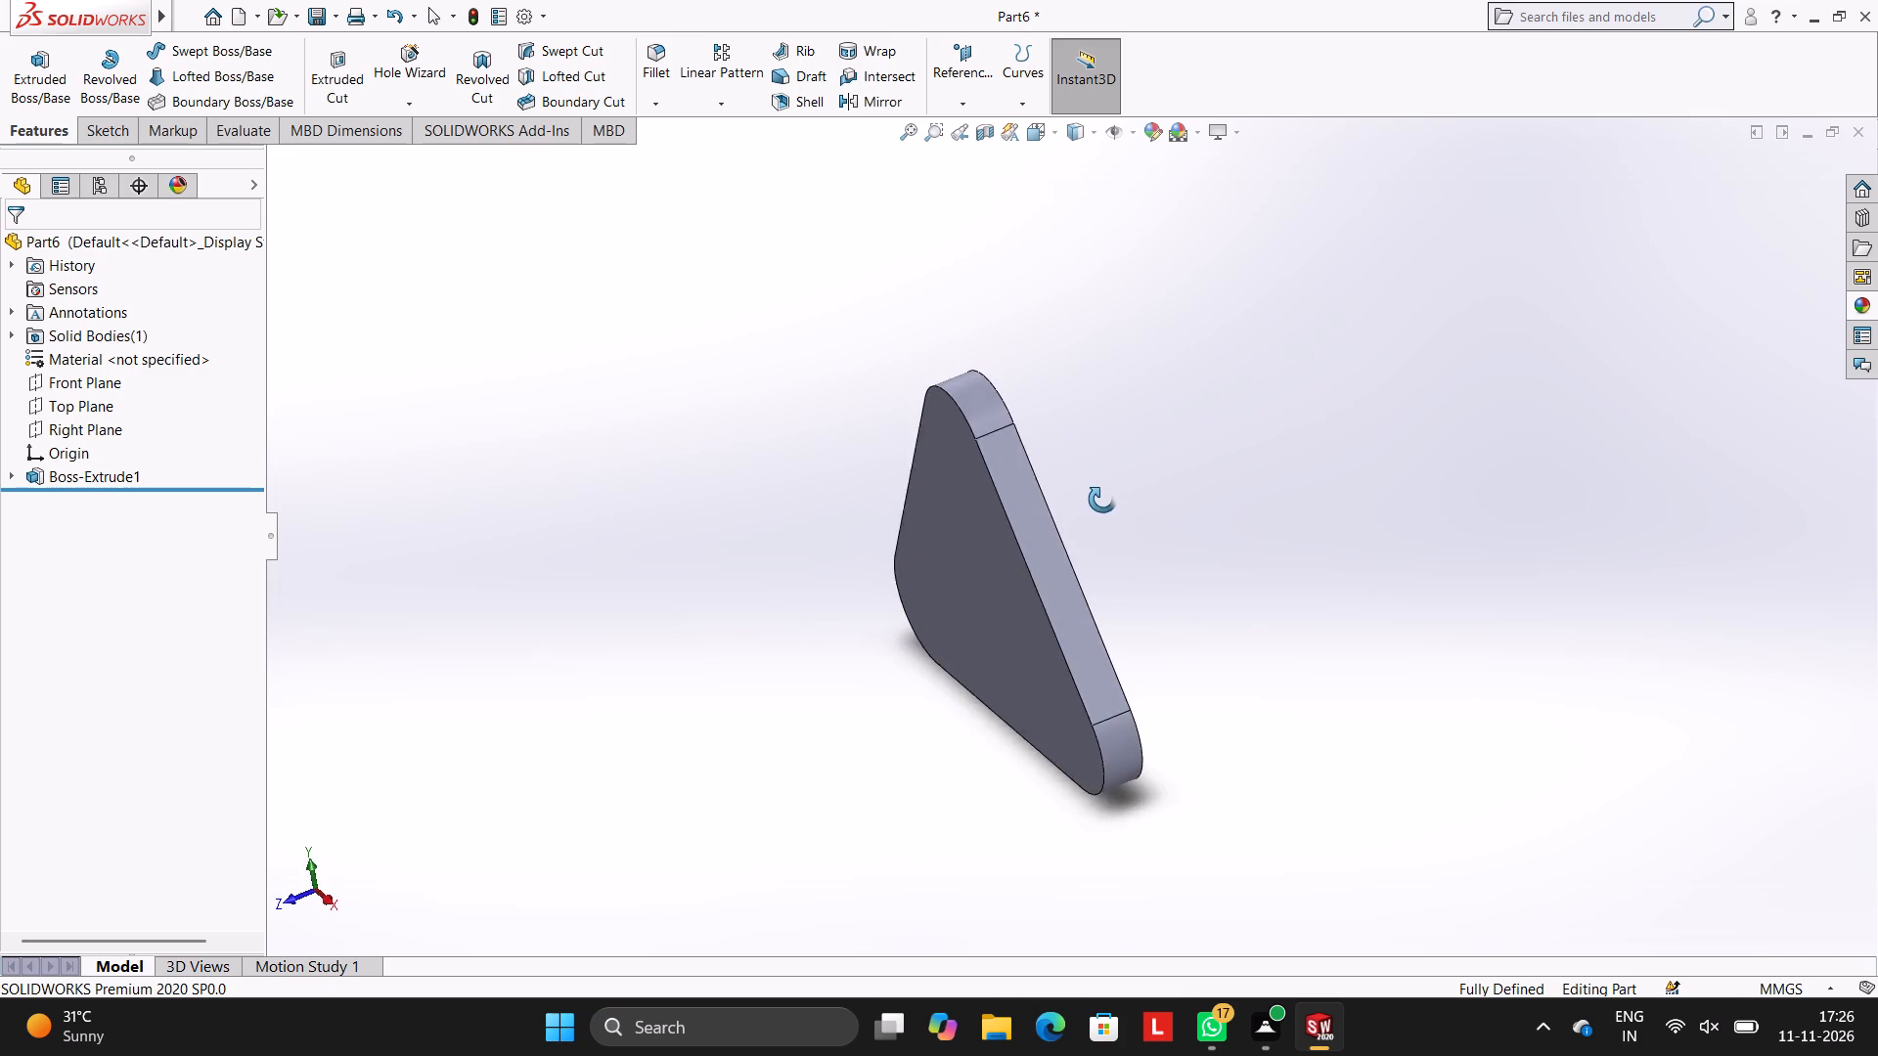
middle_click_drag(1102, 500, 1134, 498)
middle_click_drag(1195, 461, 1245, 305)
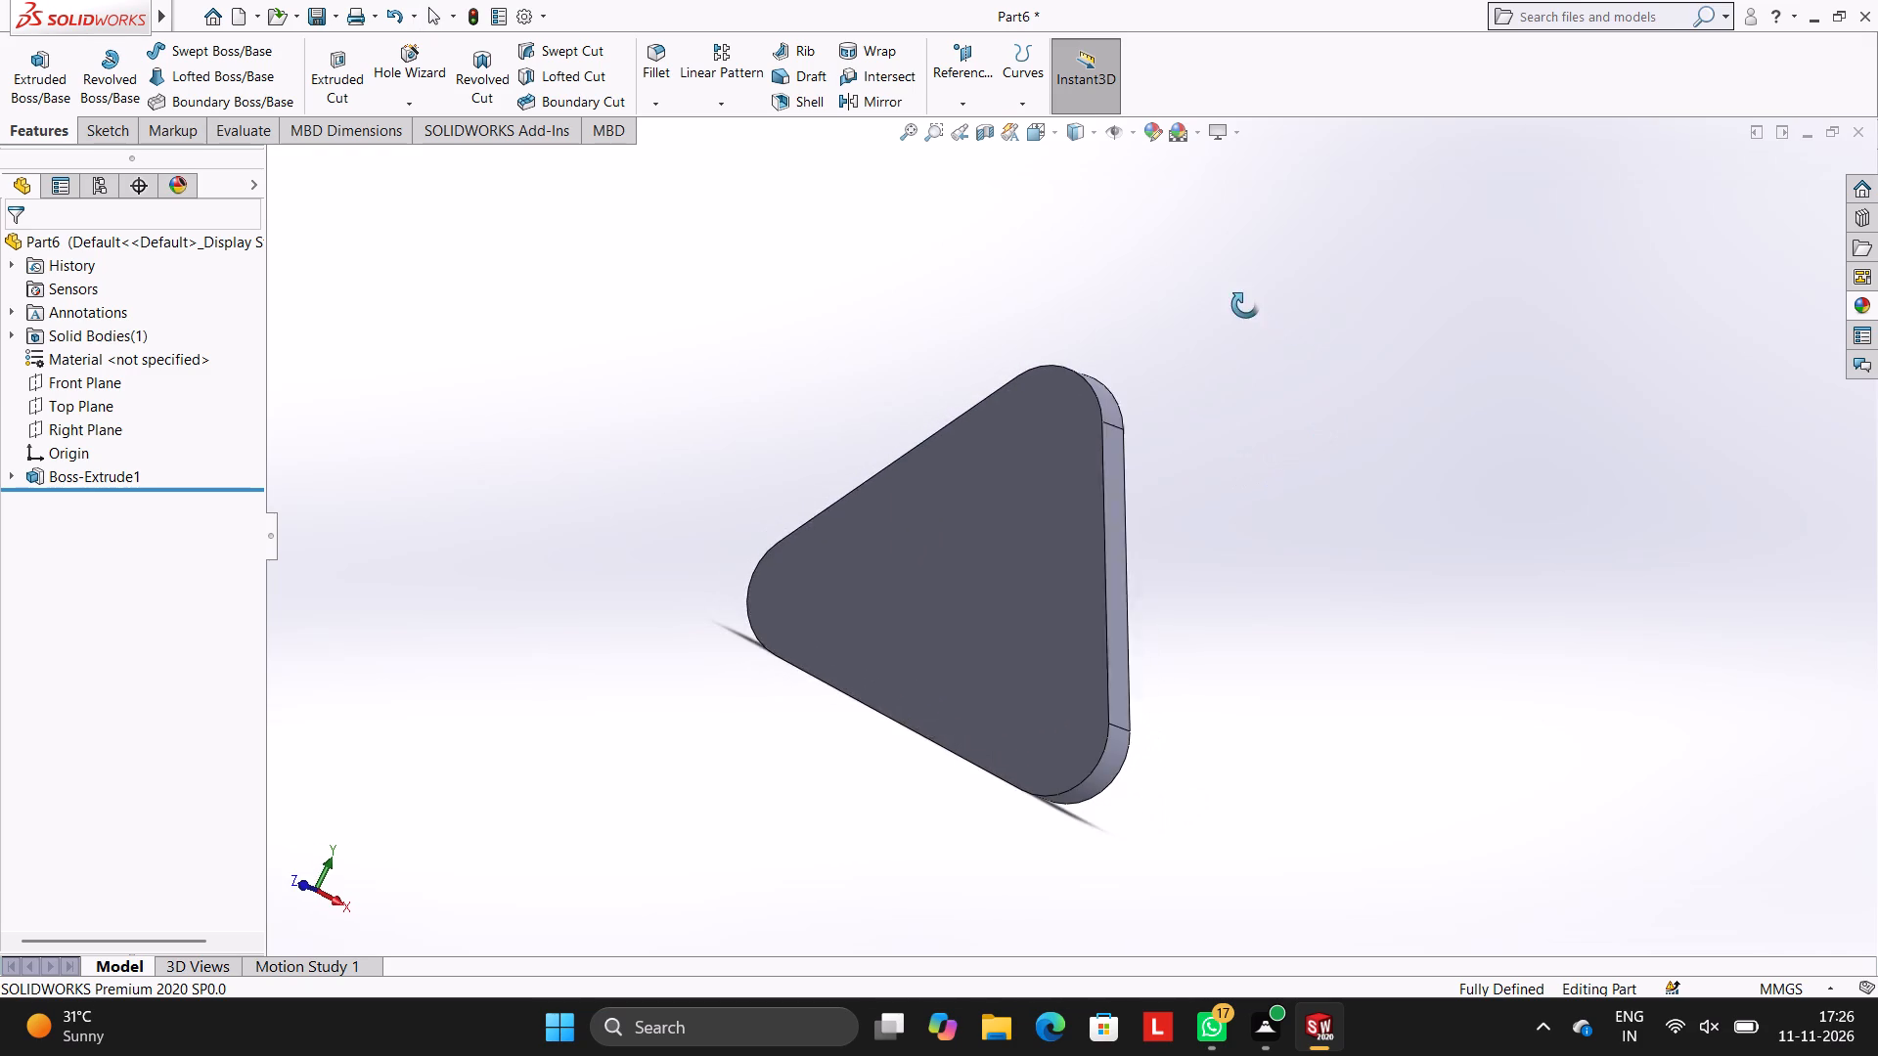
middle_click_drag(1245, 305, 1243, 305)
middle_click_drag(721, 506, 796, 620)
middle_click_drag(1255, 533, 1157, 352)
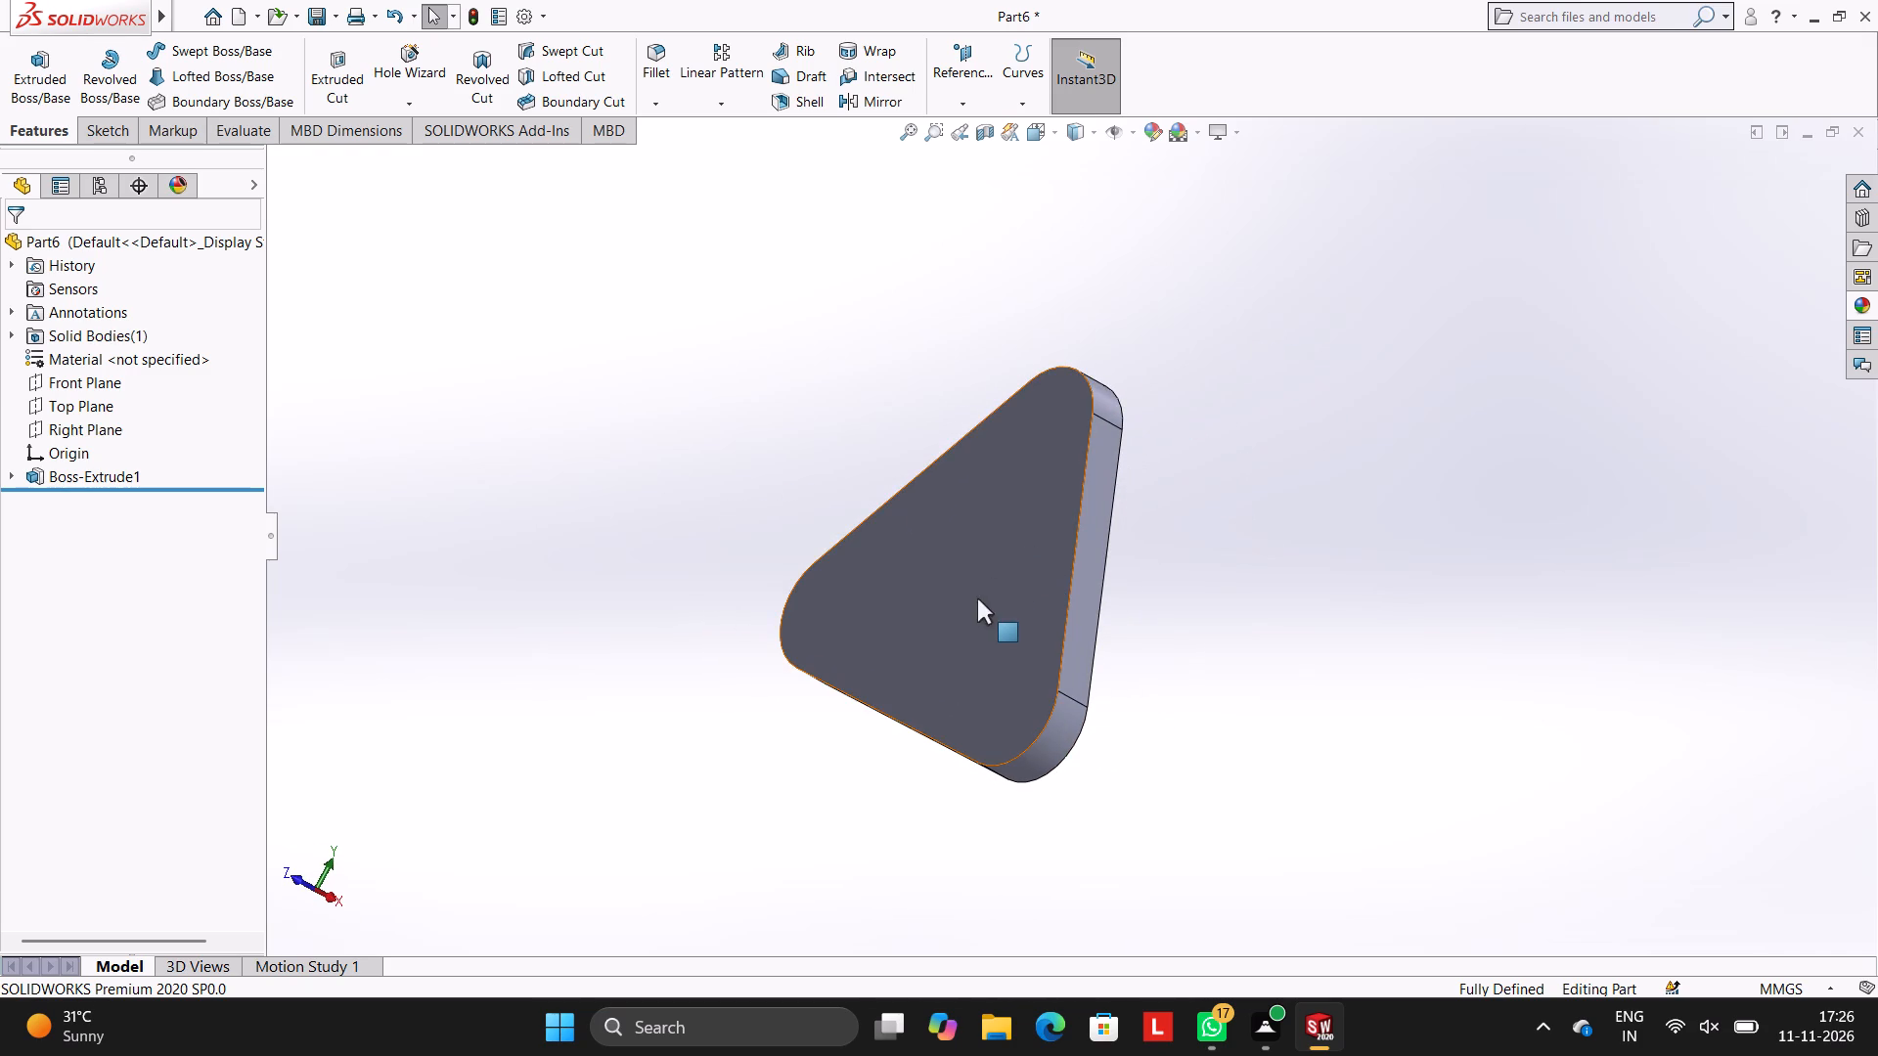
middle_click_drag(1126, 543, 1230, 415)
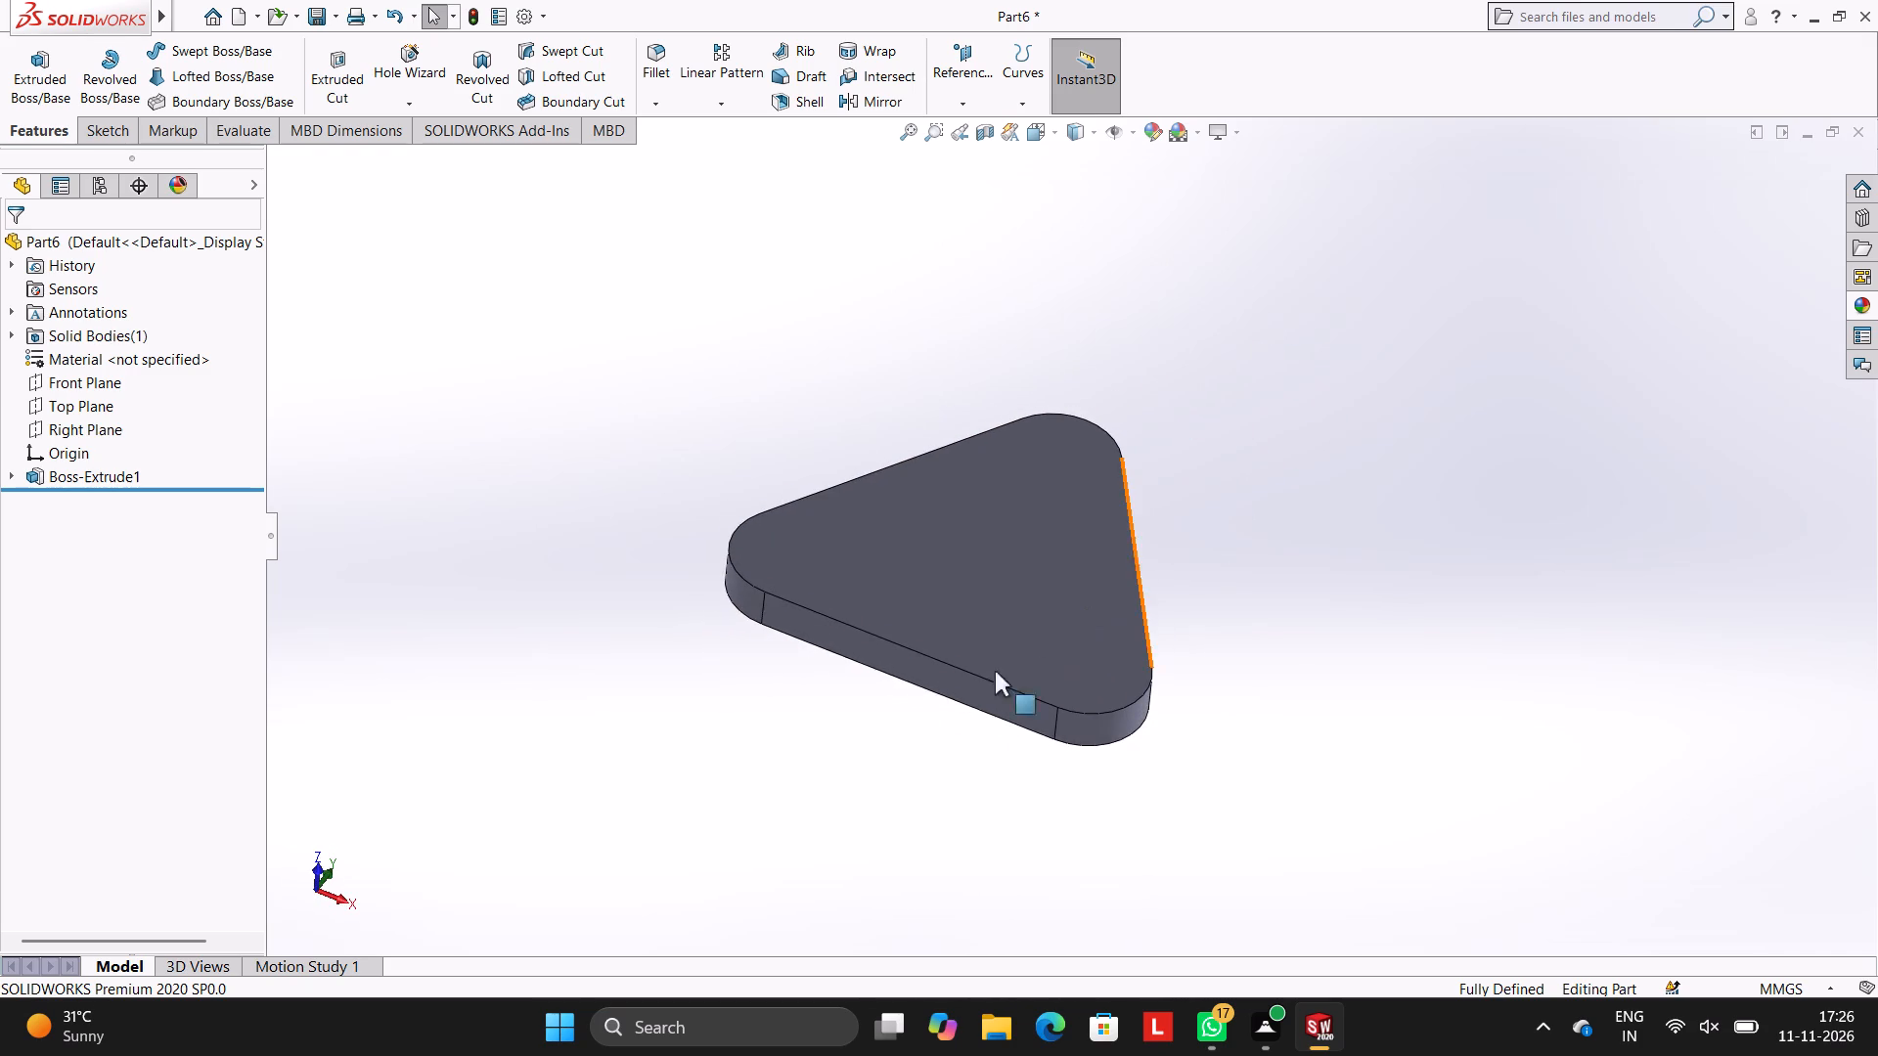
left_click(930, 676)
left_click(1020, 612)
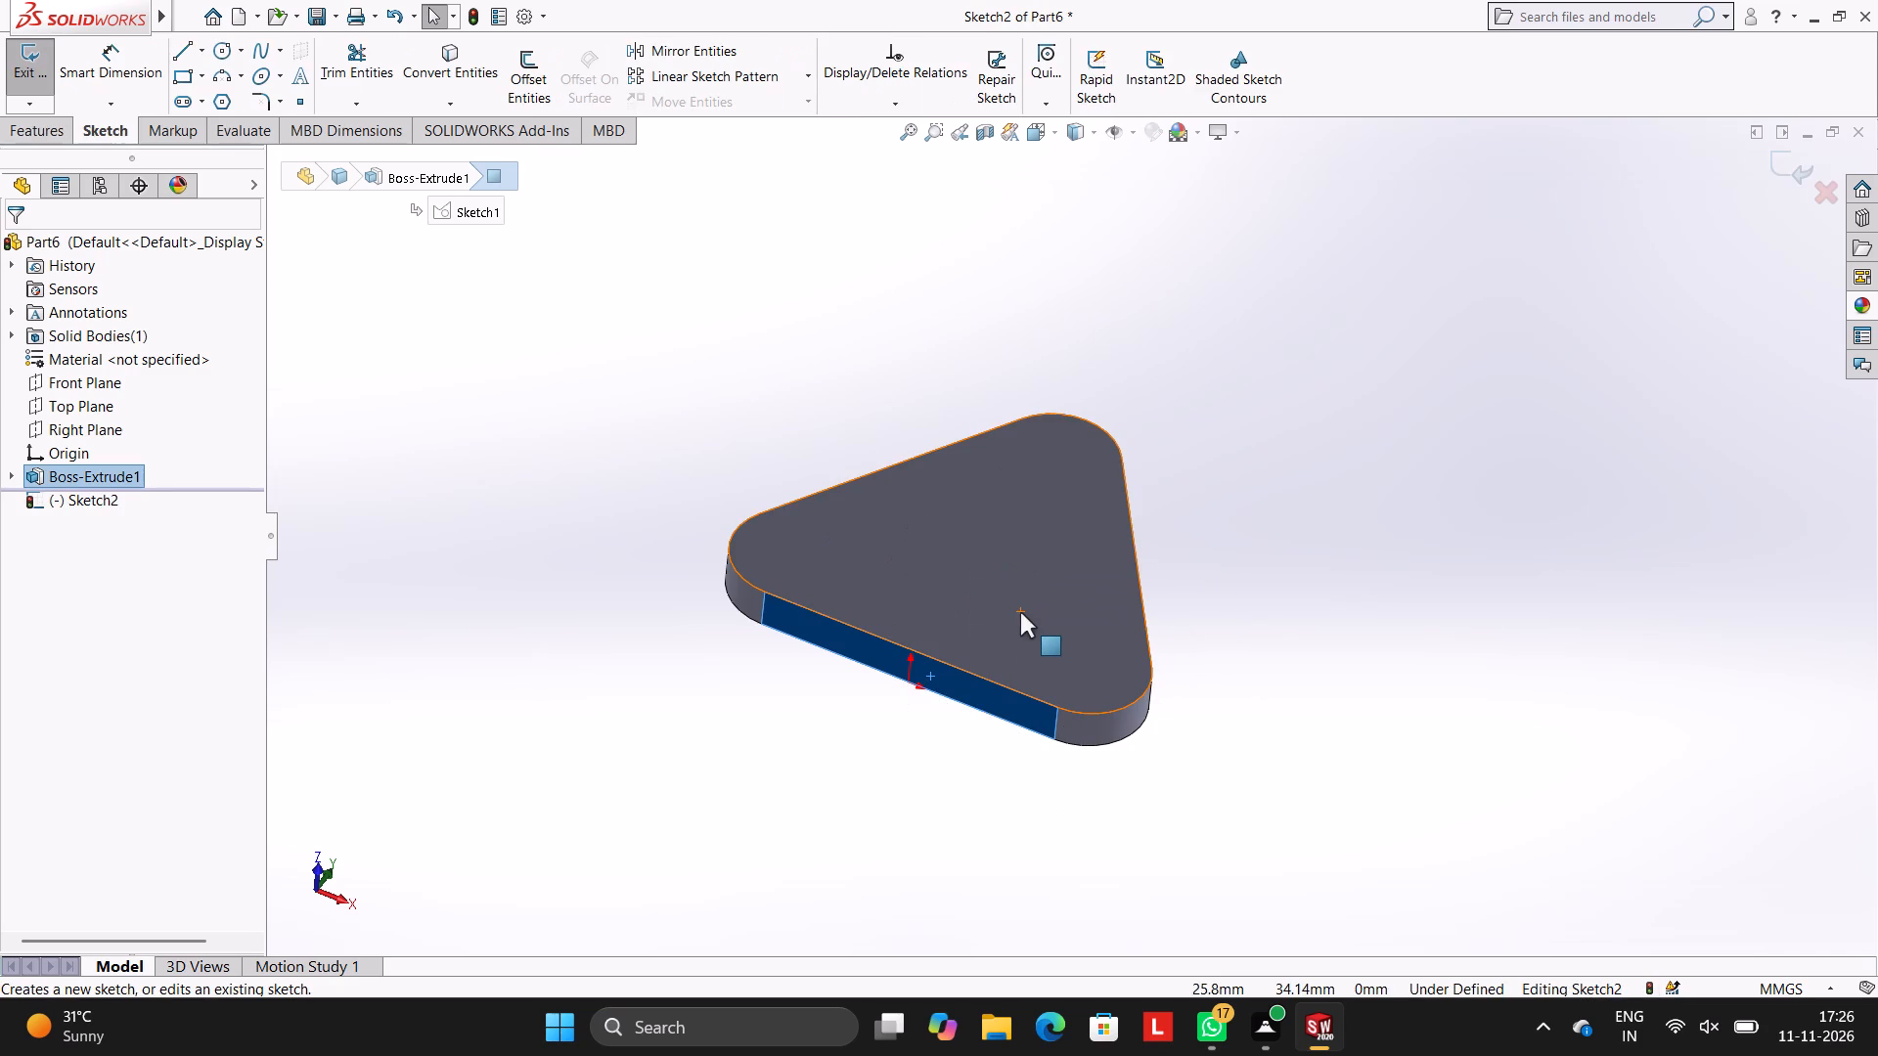
key("ctrl+8")
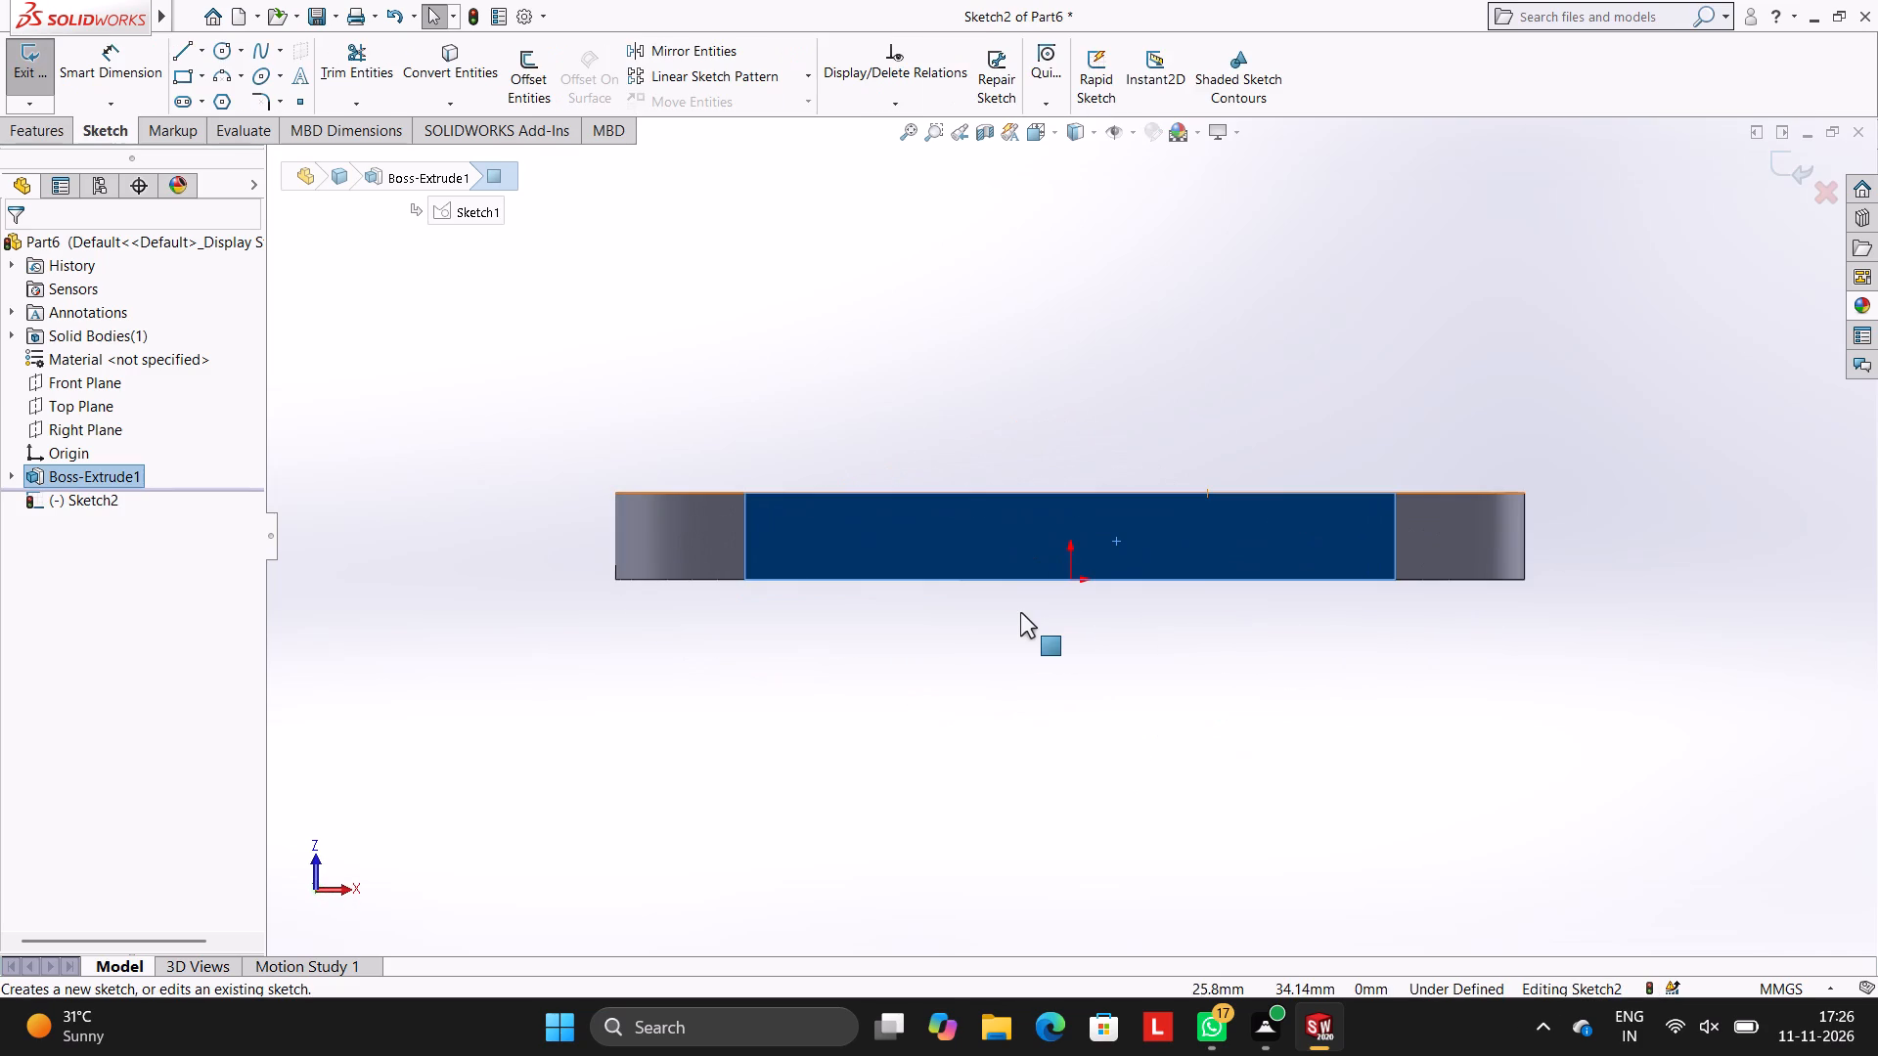
scroll(1224, 444, "up", 1)
scroll(1224, 444, "down", 1)
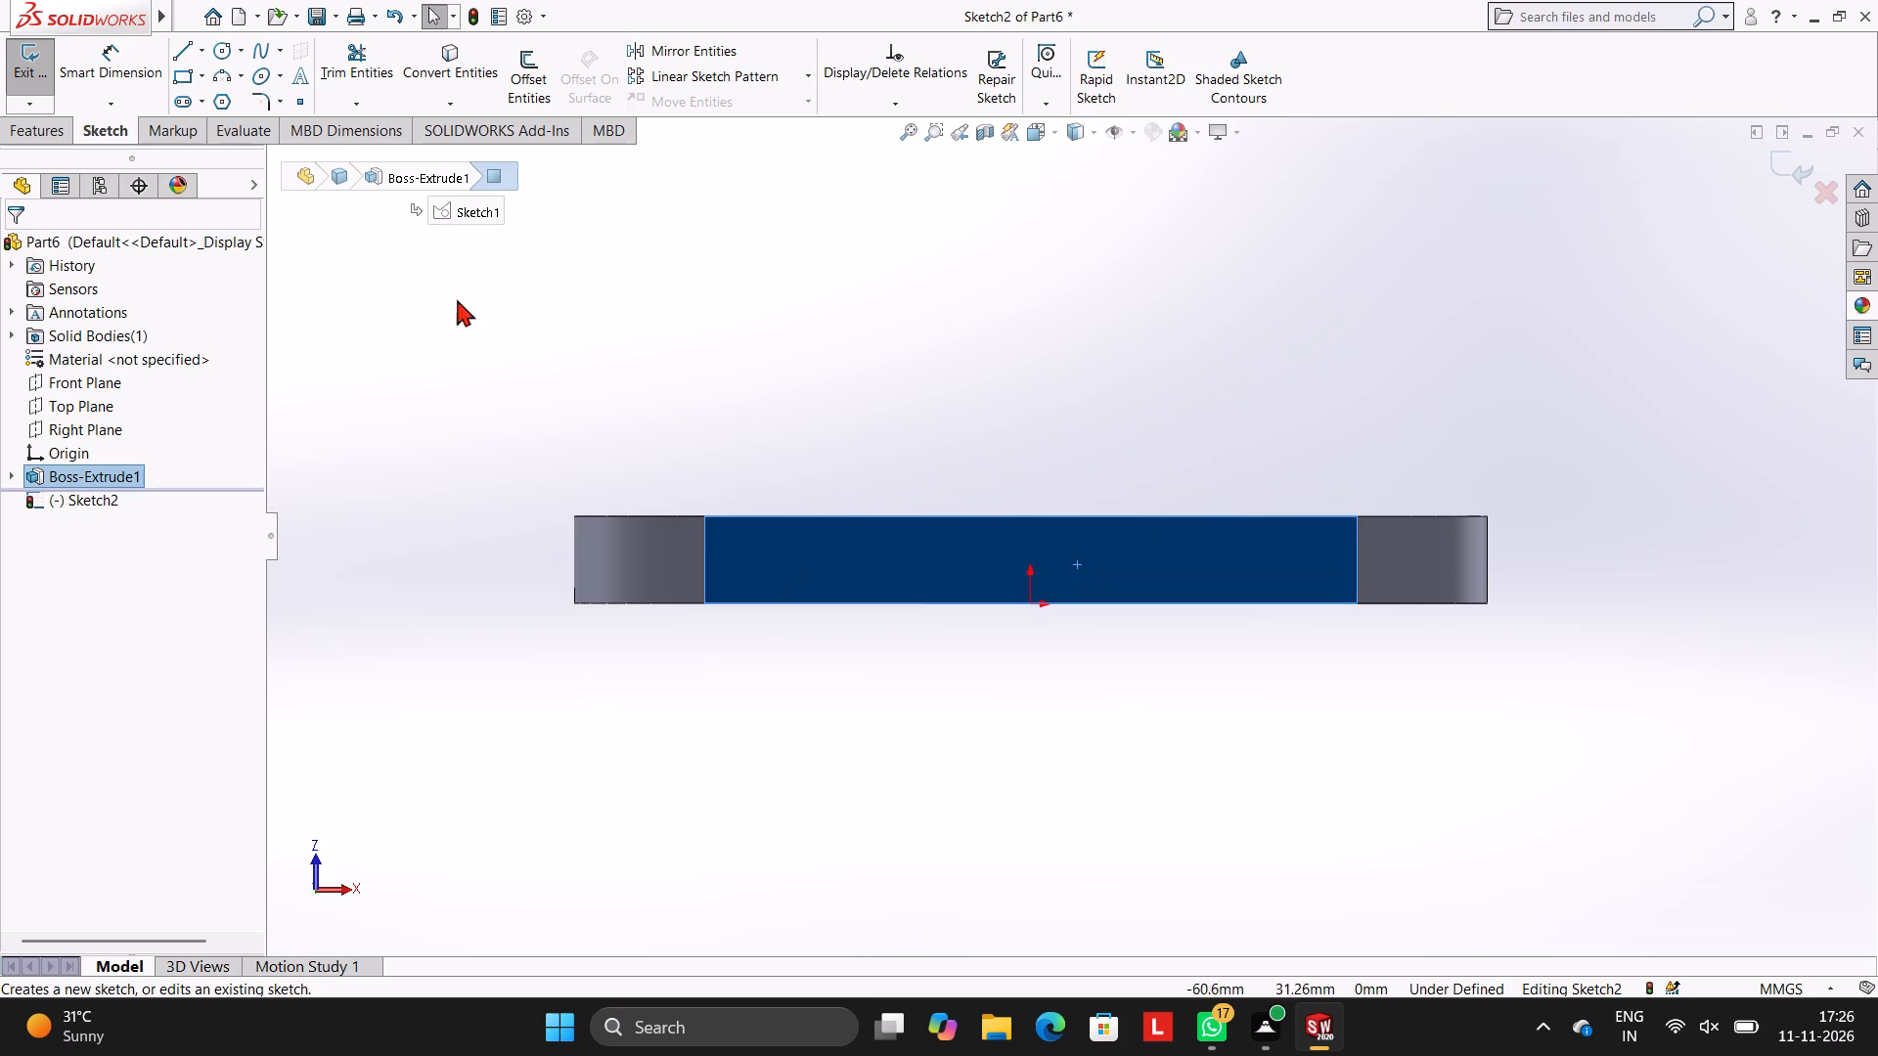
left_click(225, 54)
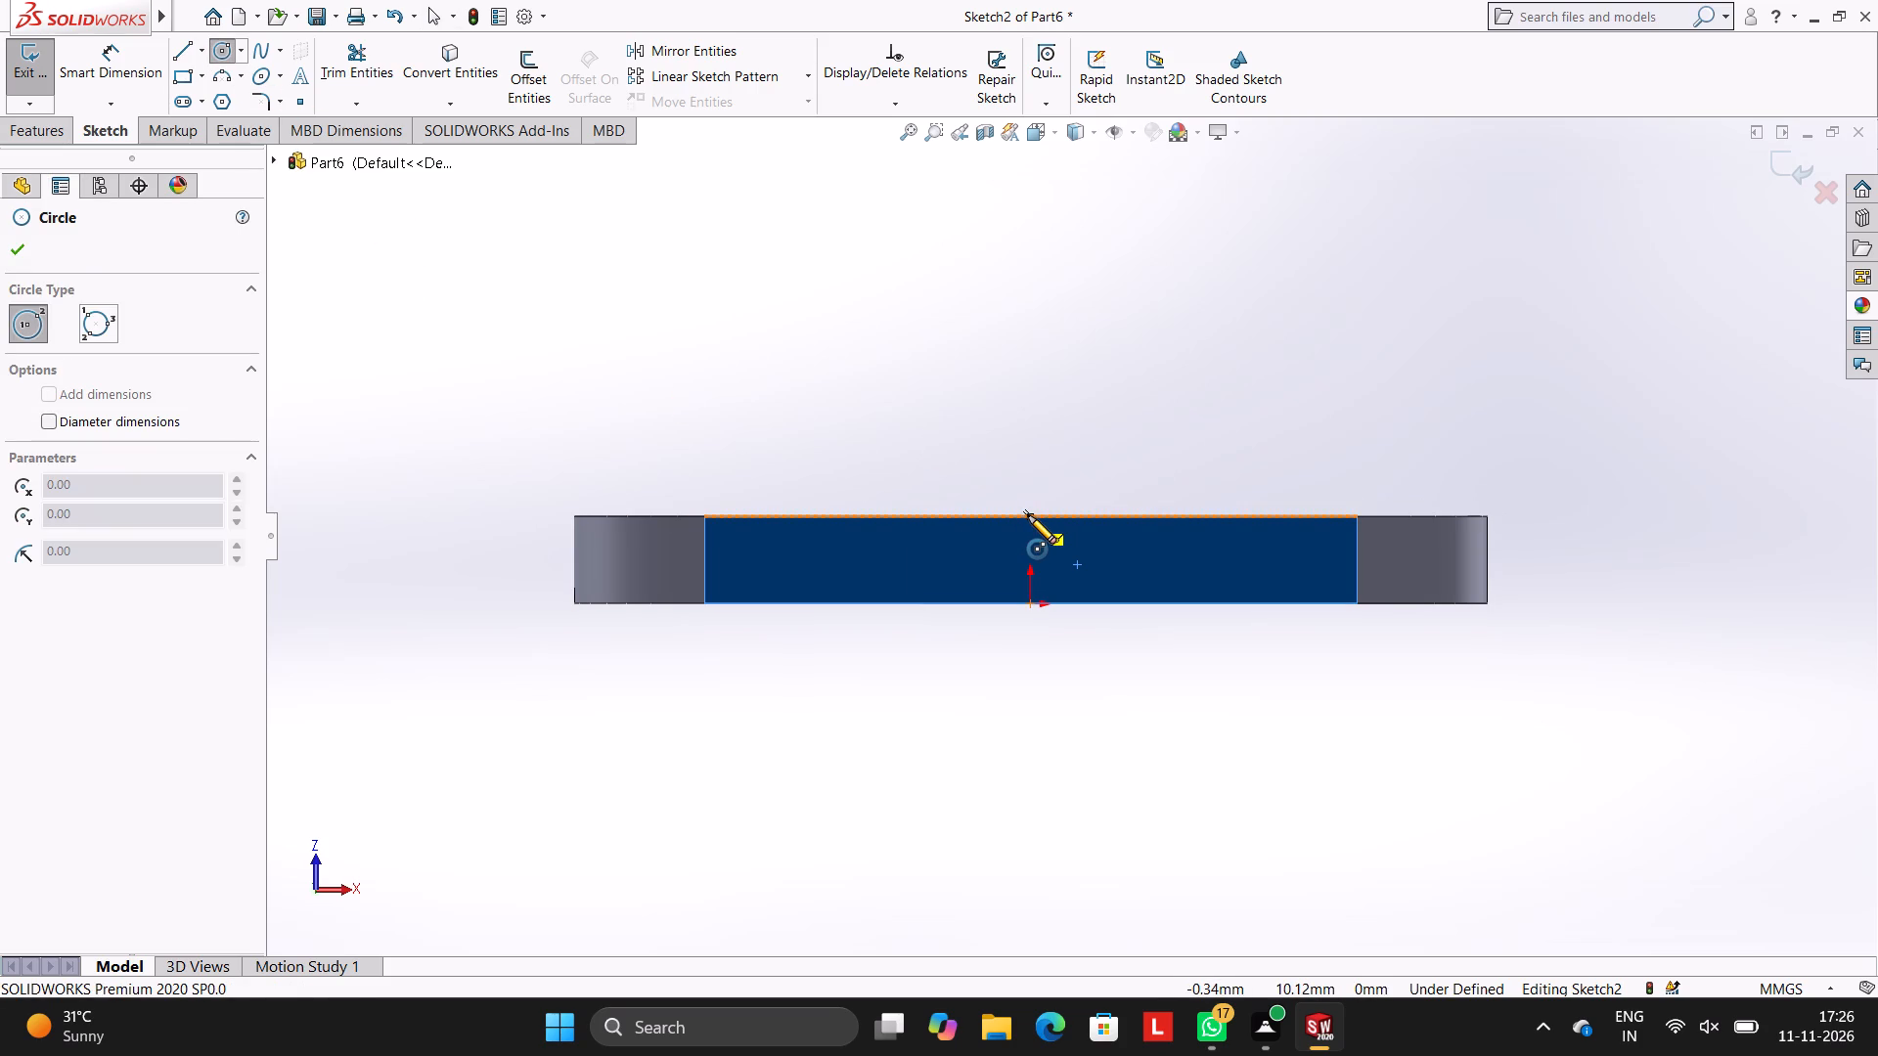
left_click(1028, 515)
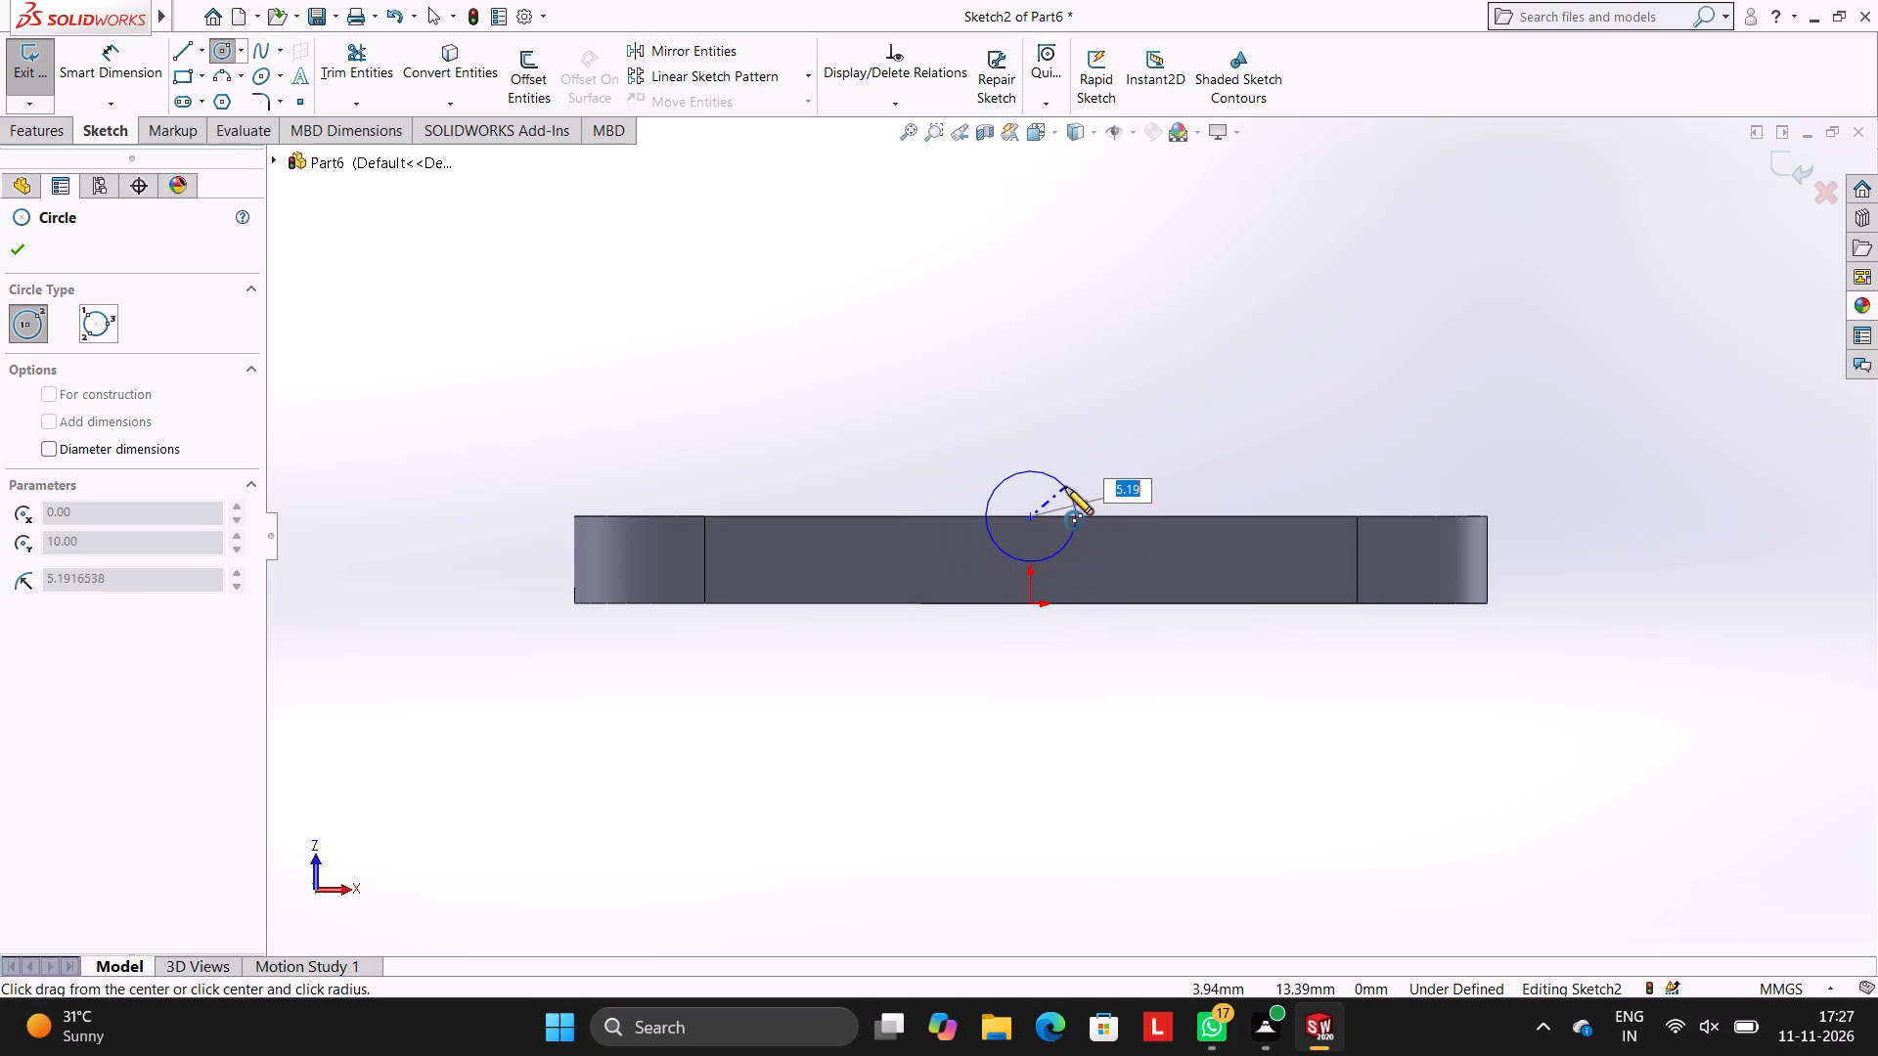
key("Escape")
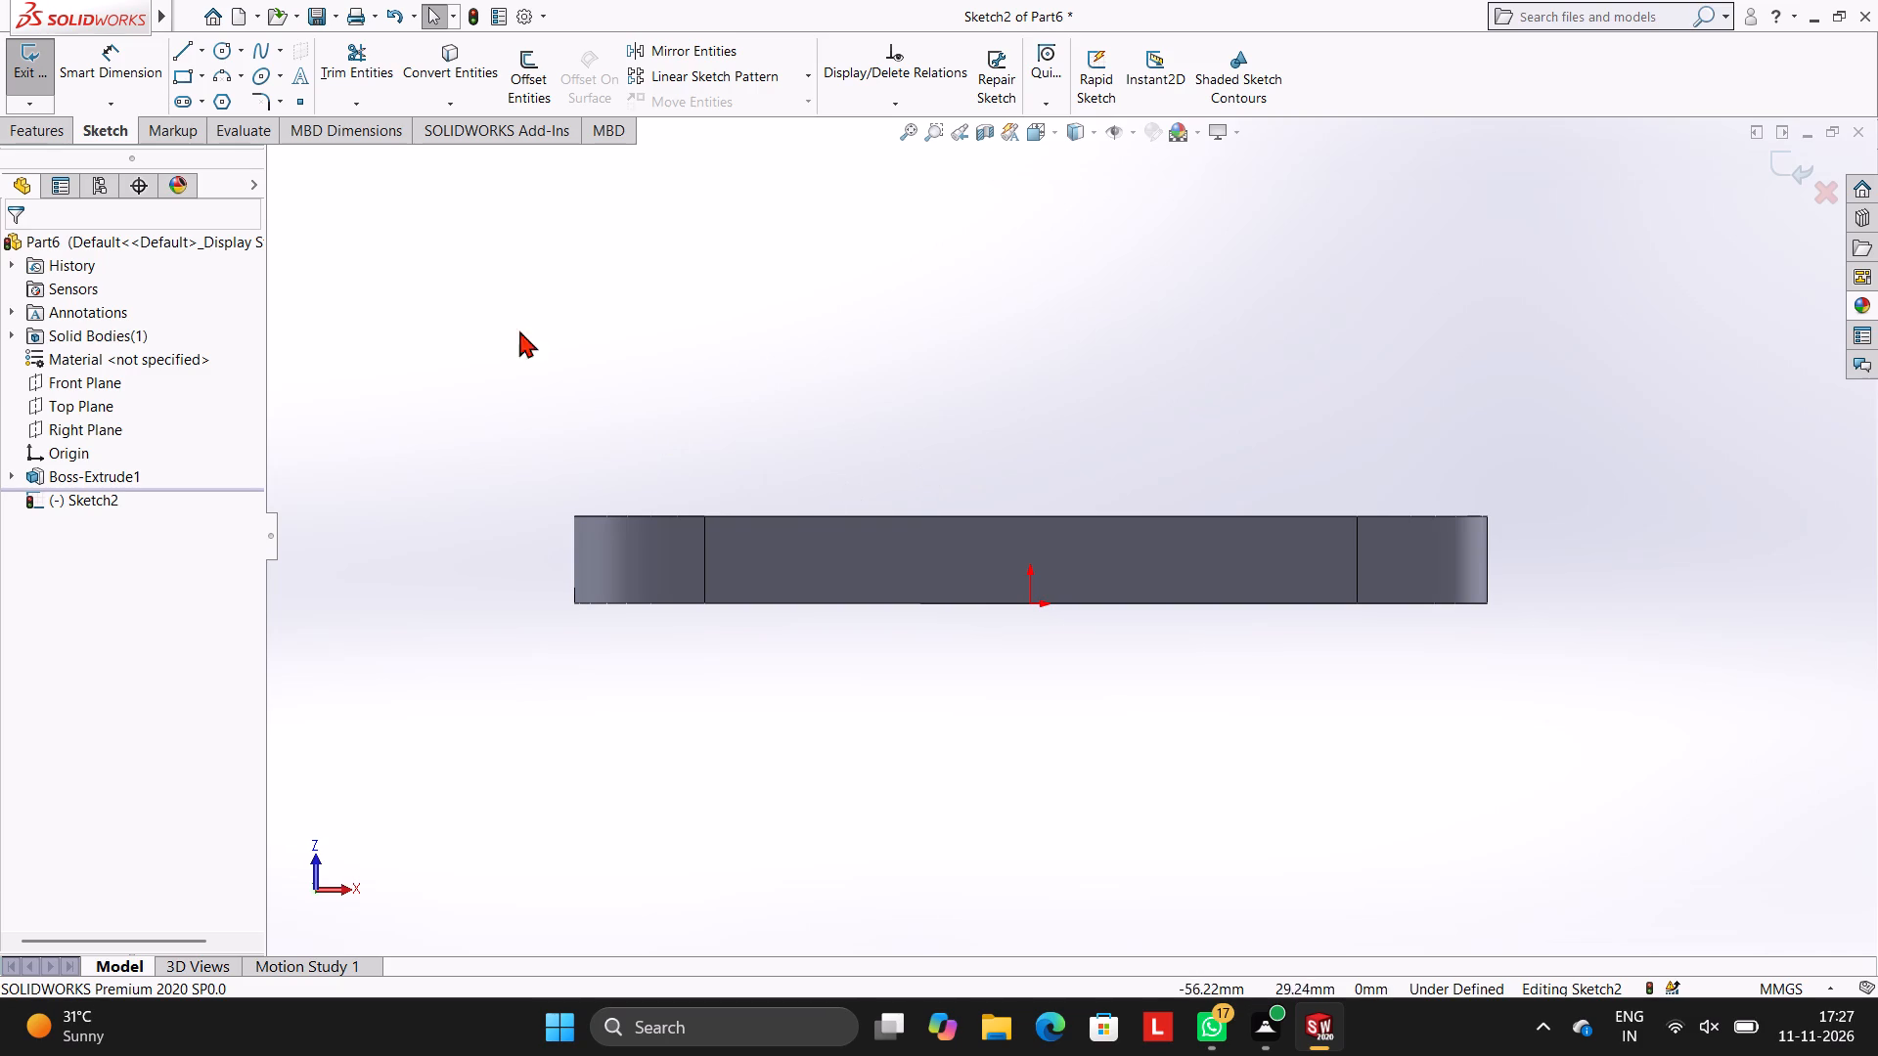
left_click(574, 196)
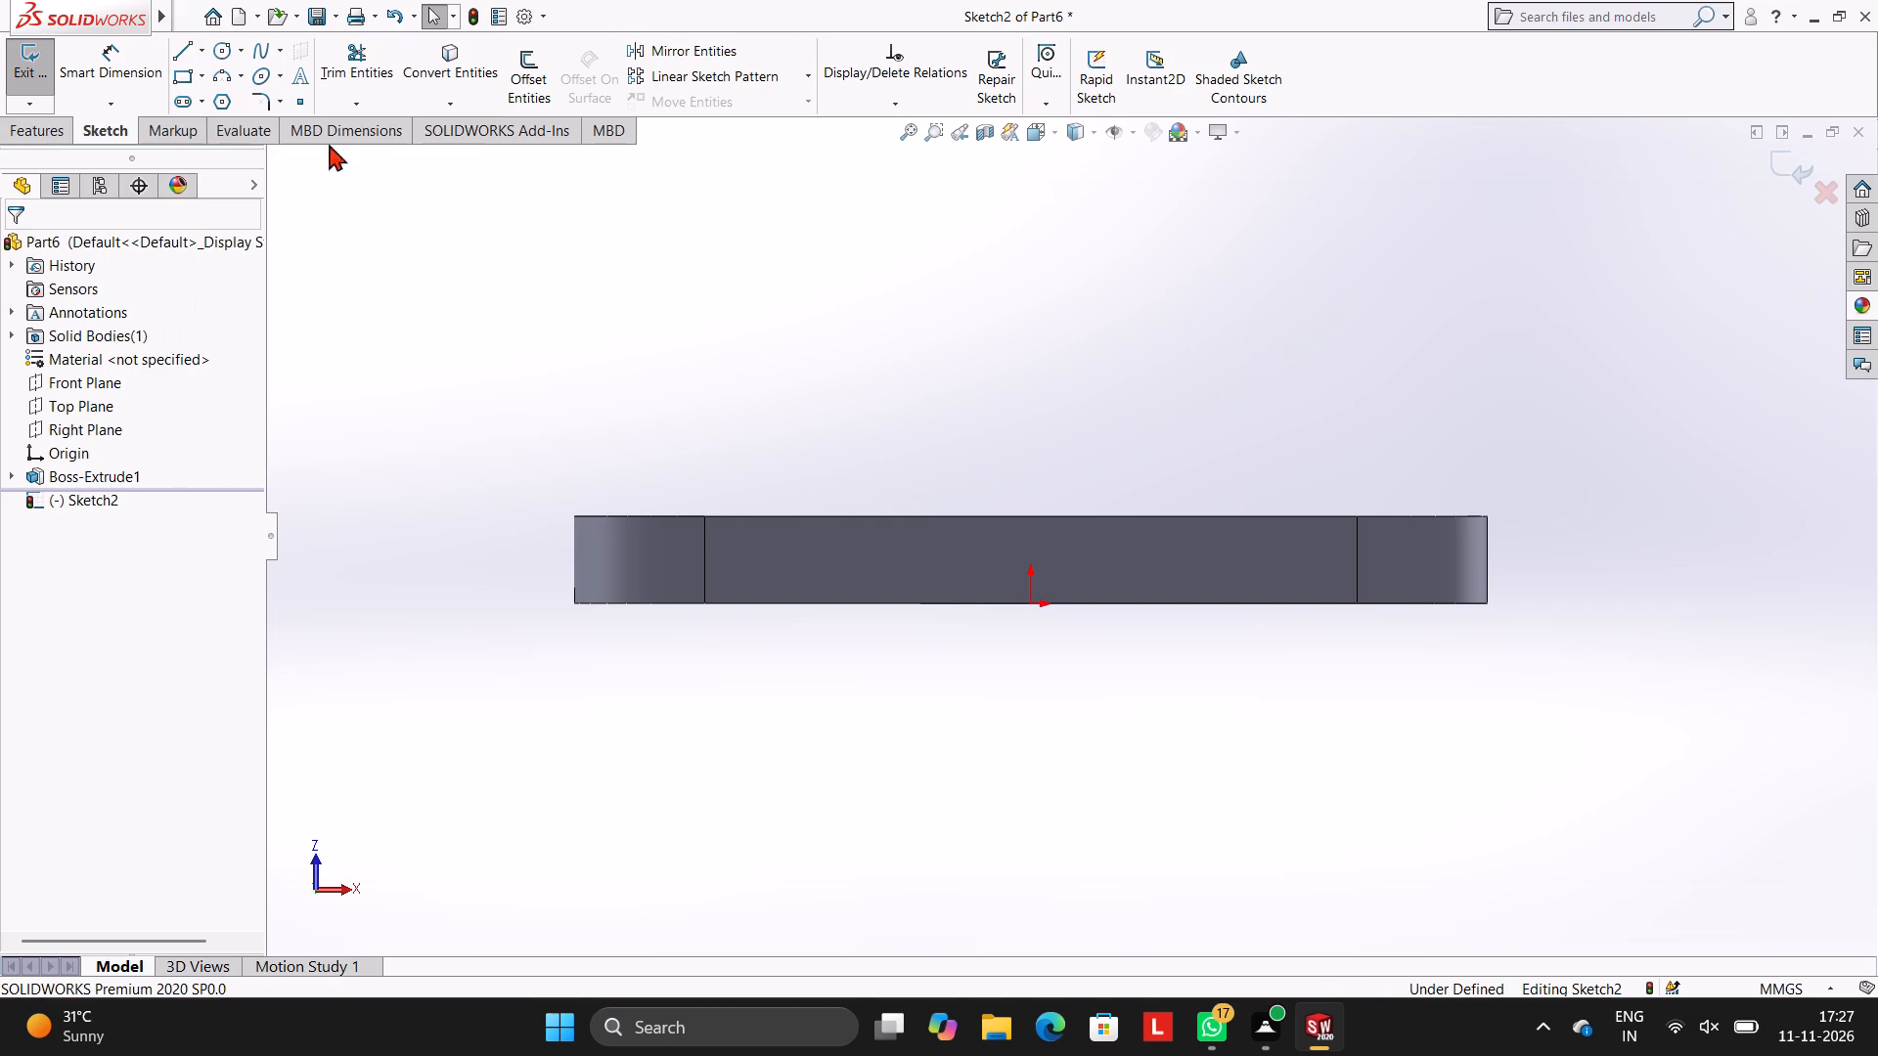
From the midpoint of the face's upper edge, sketch lines 10 mm up, 16 mm horizontally to the left, and back down to that edge.
left_click(180, 46)
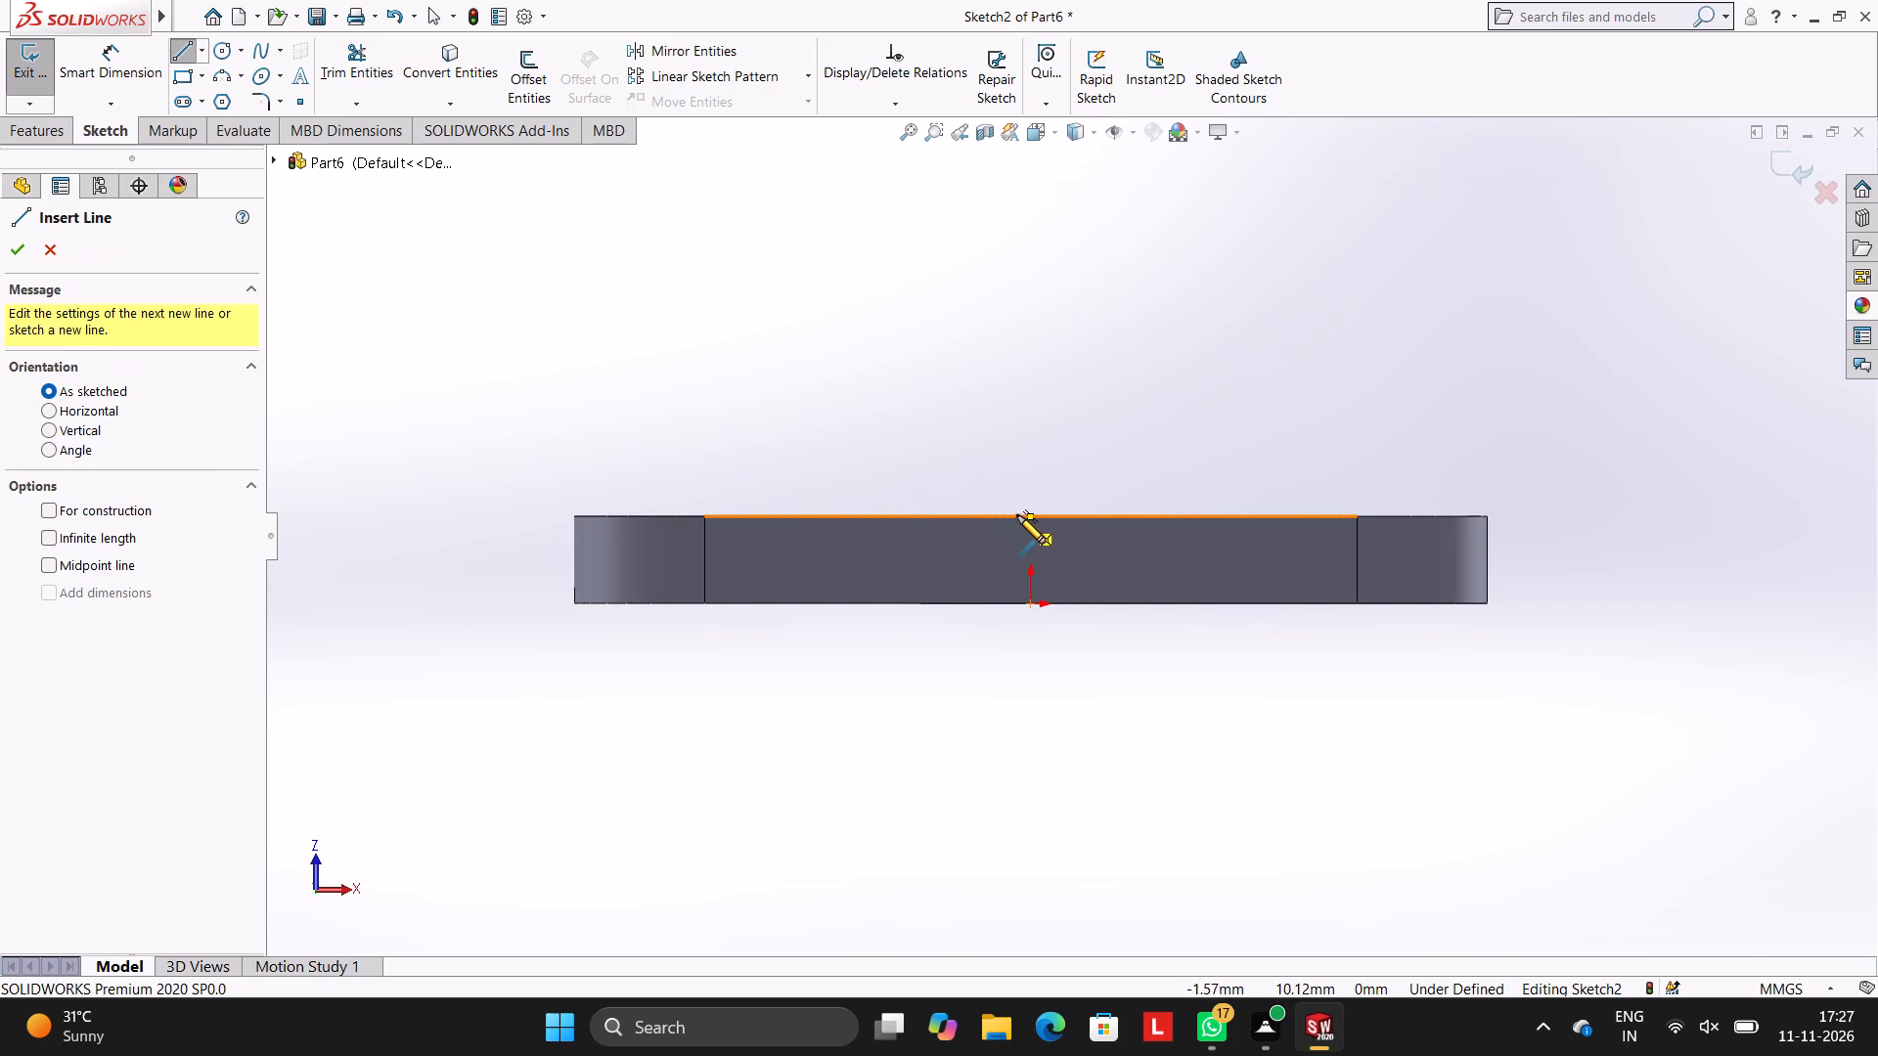
left_click(1028, 514)
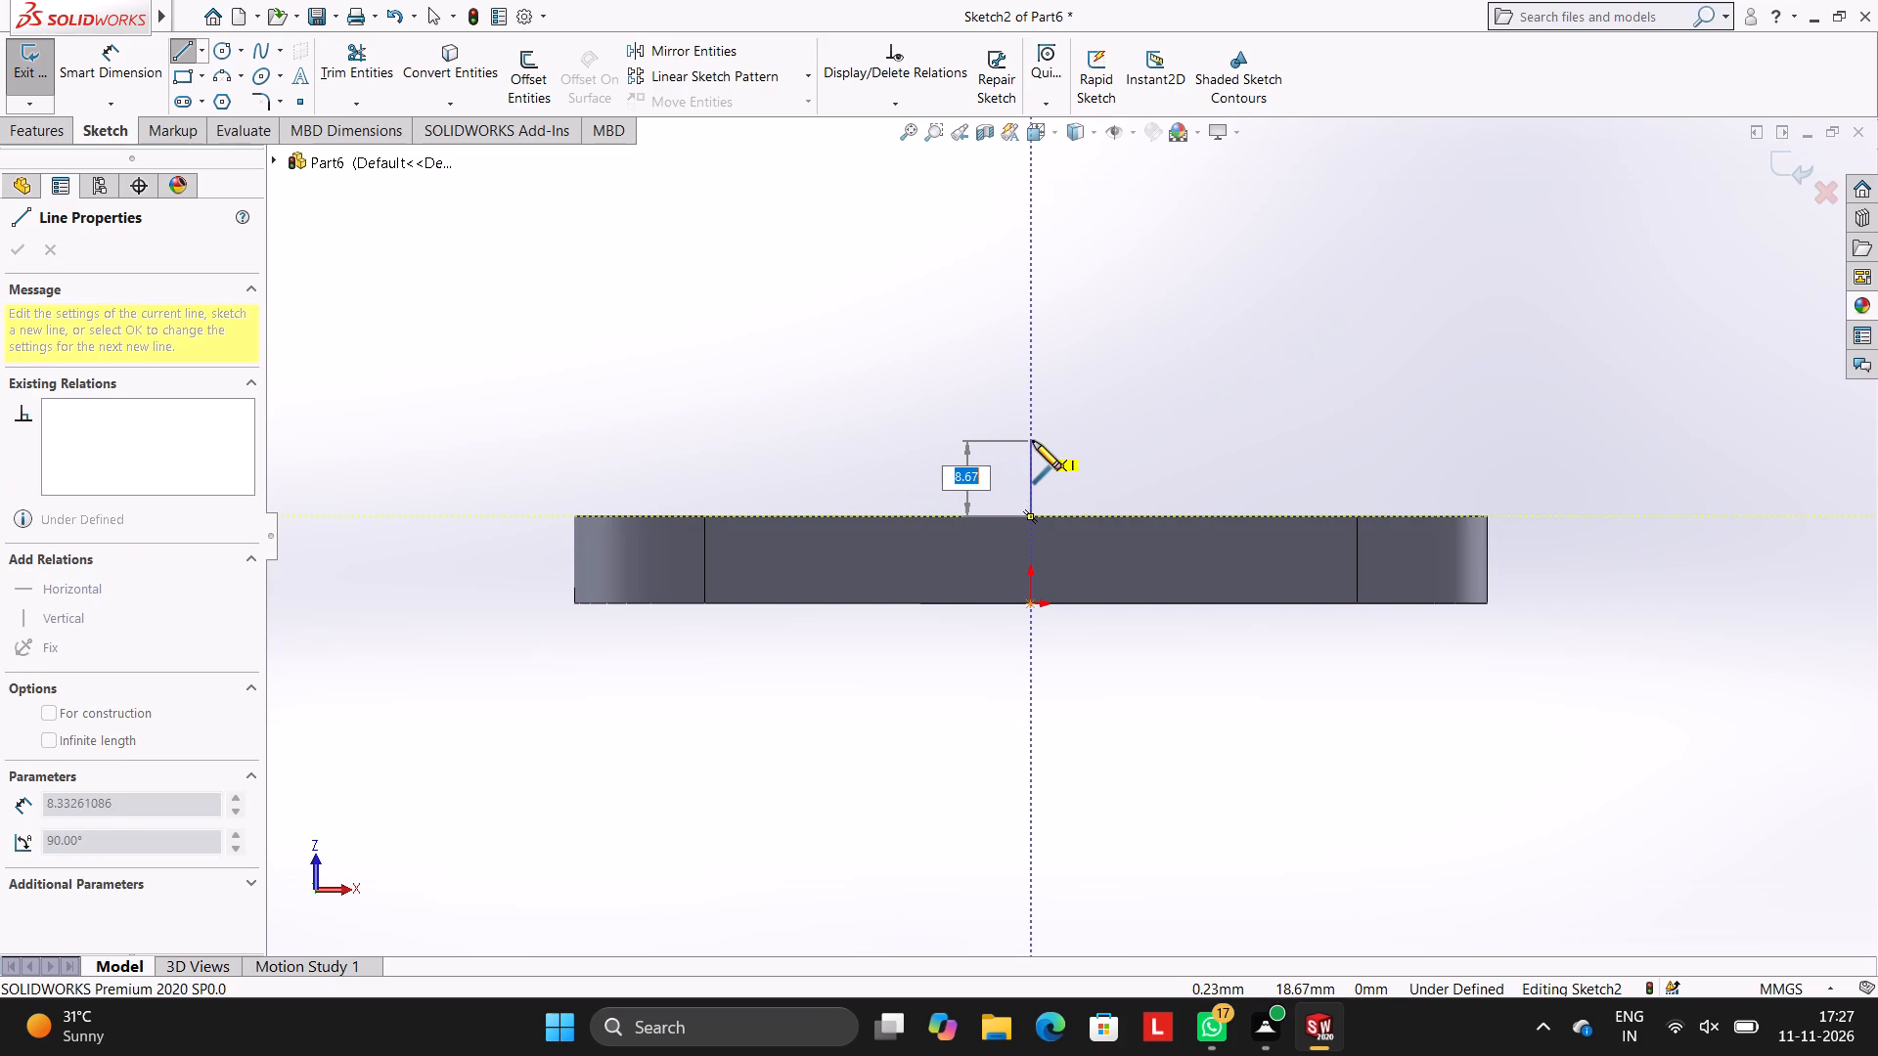
type("10")
key("Return")
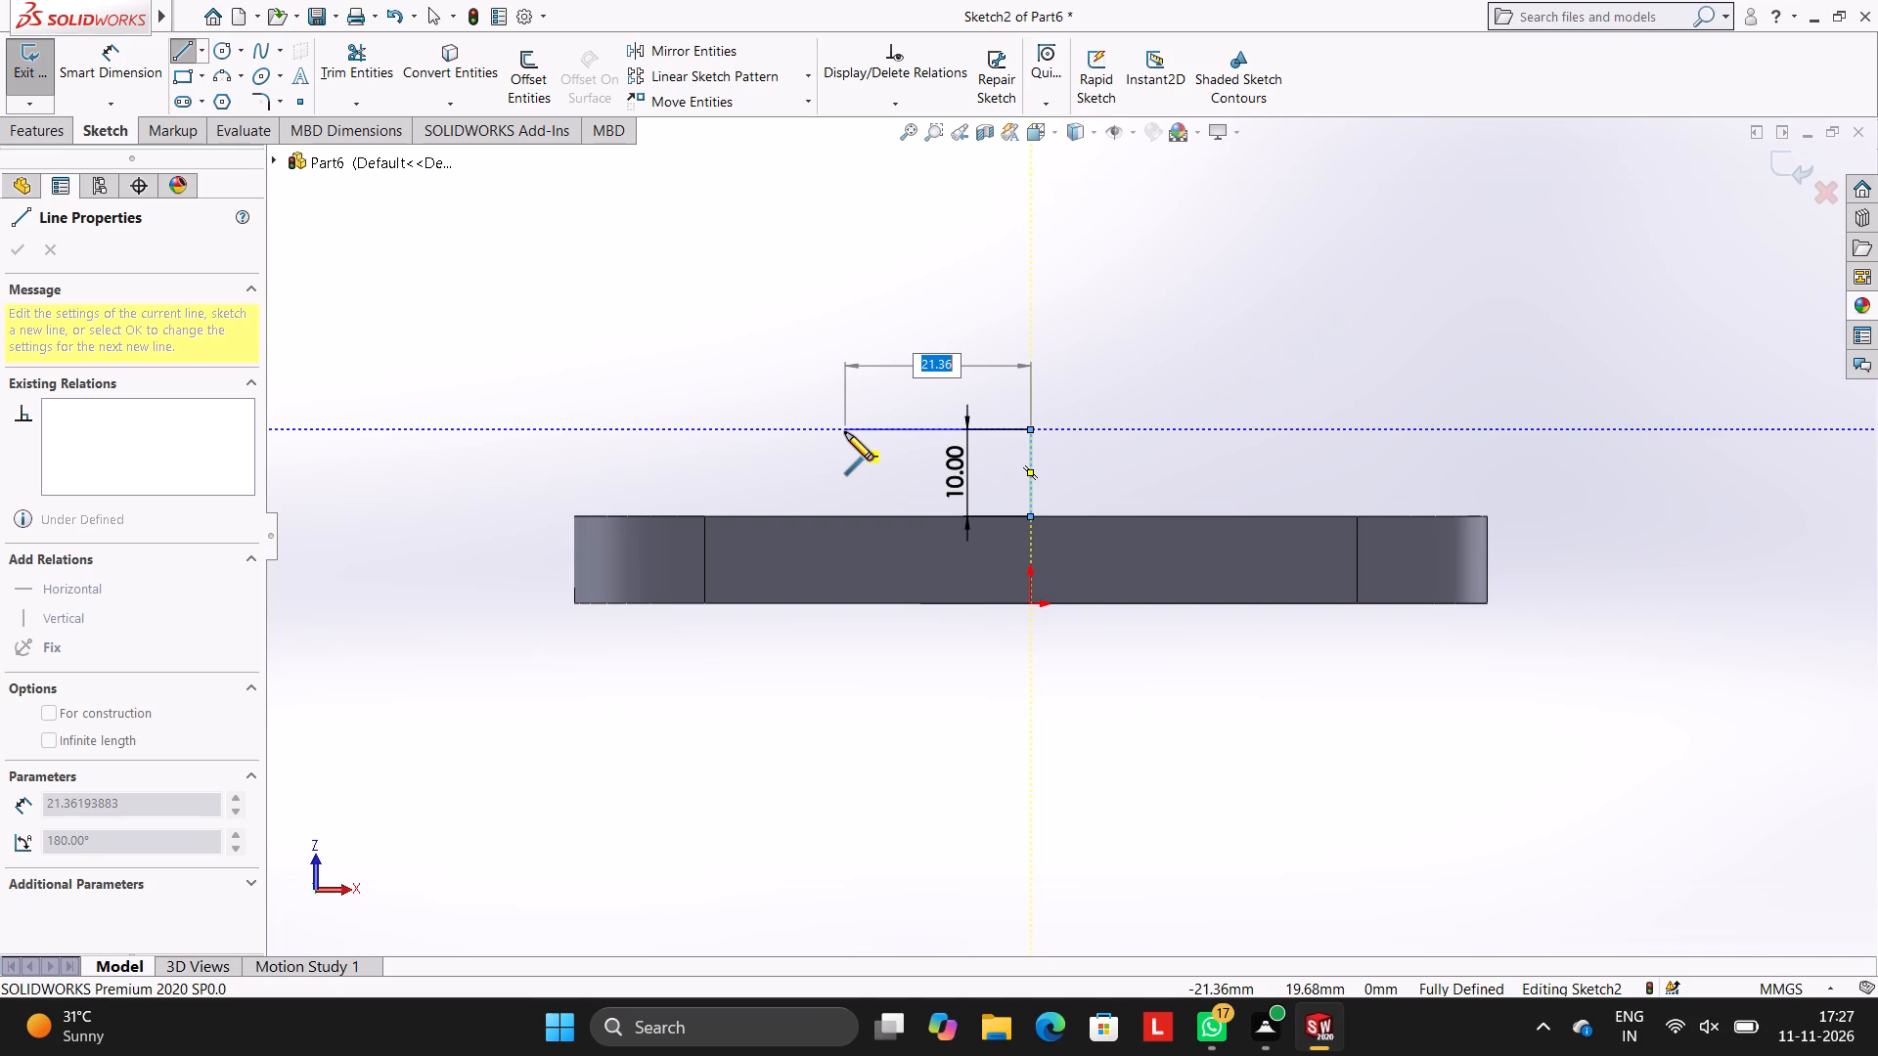
type("16")
key("Return")
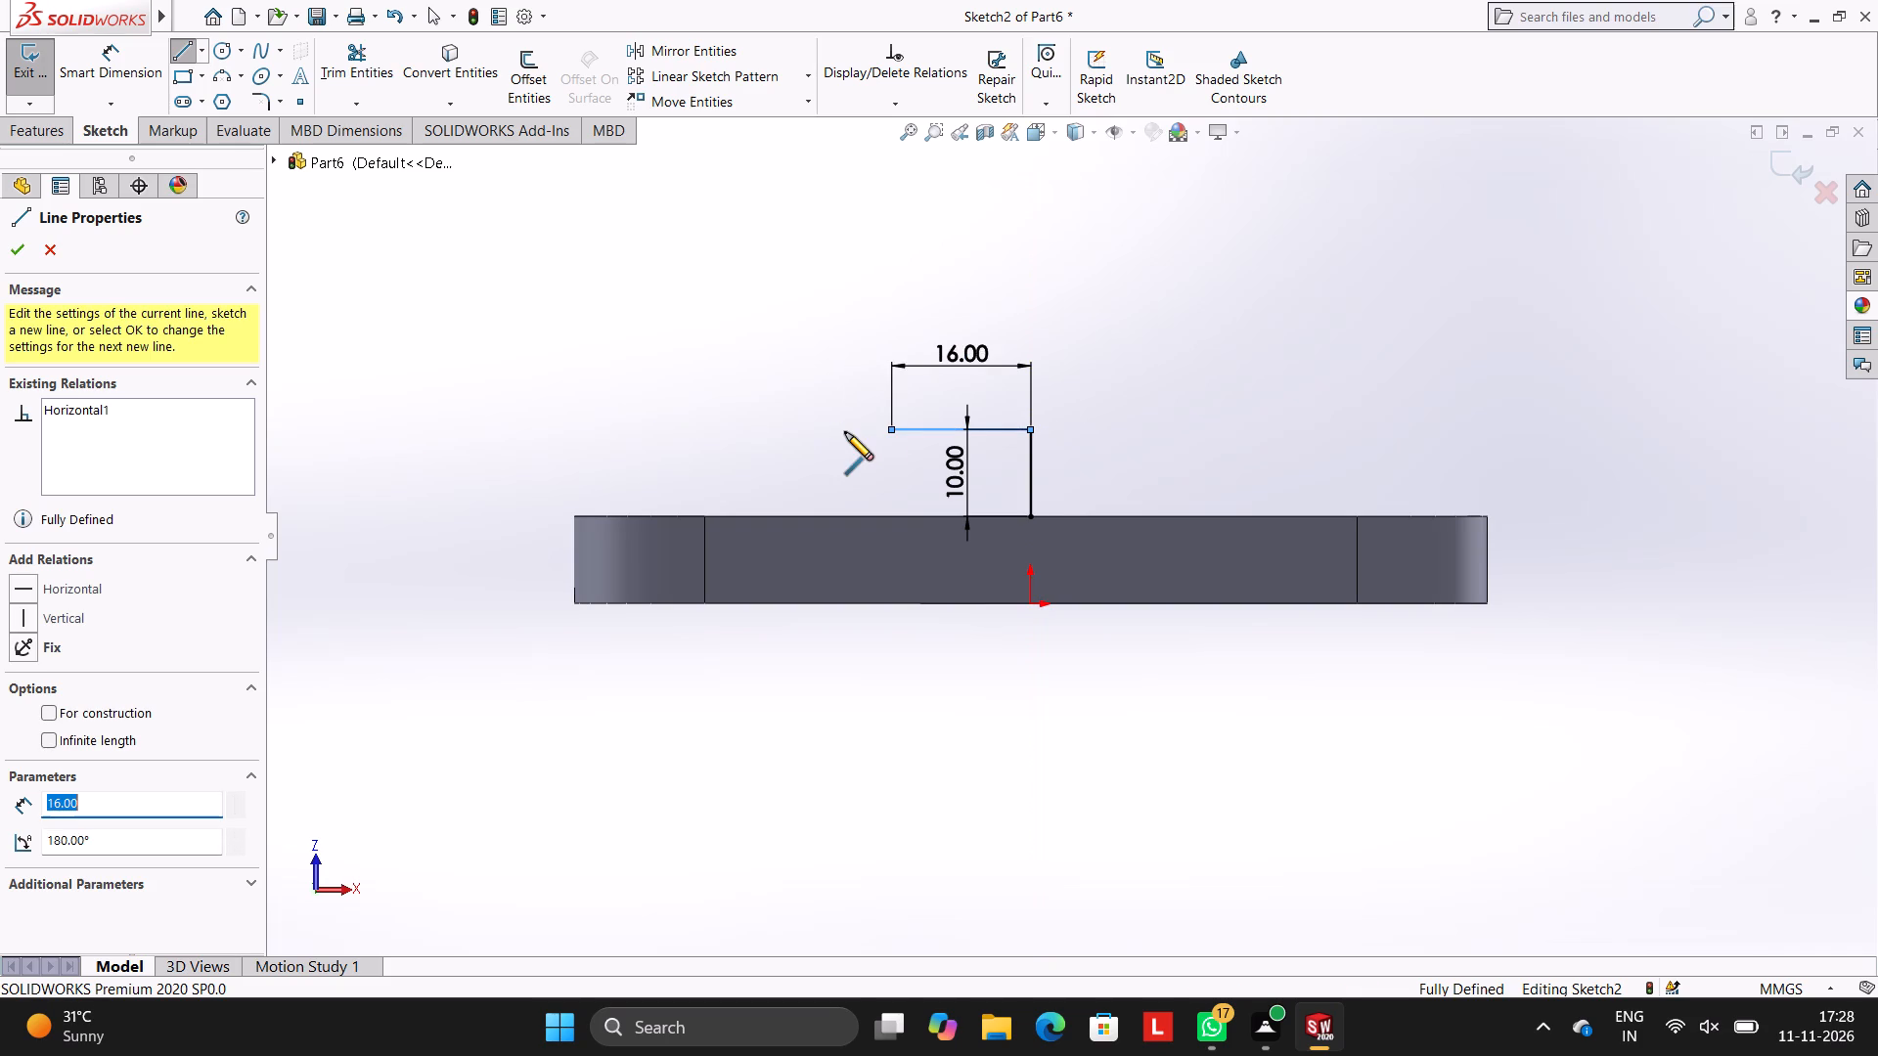
left_click(893, 518)
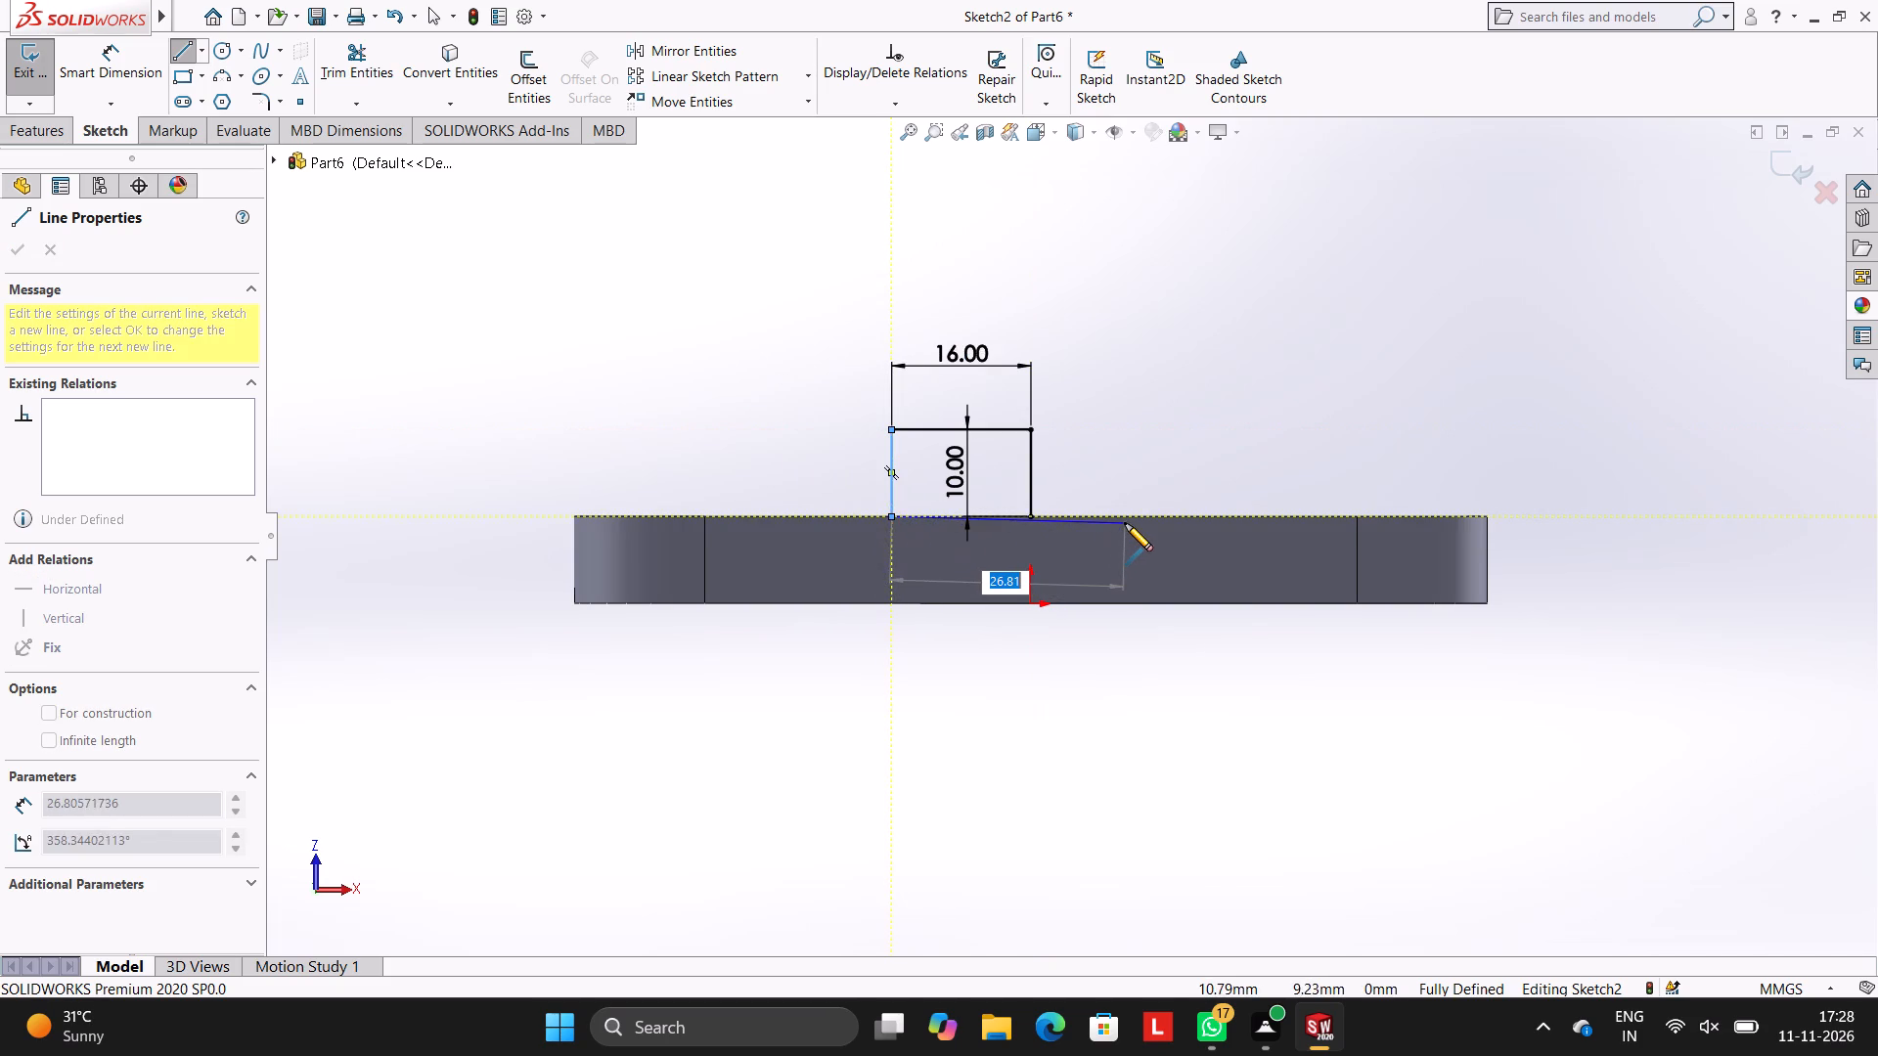
Continue with a 32 mm base line along the plate's edge and close a matching second rectangle on the right of the centre line.
type("32")
key("Return")
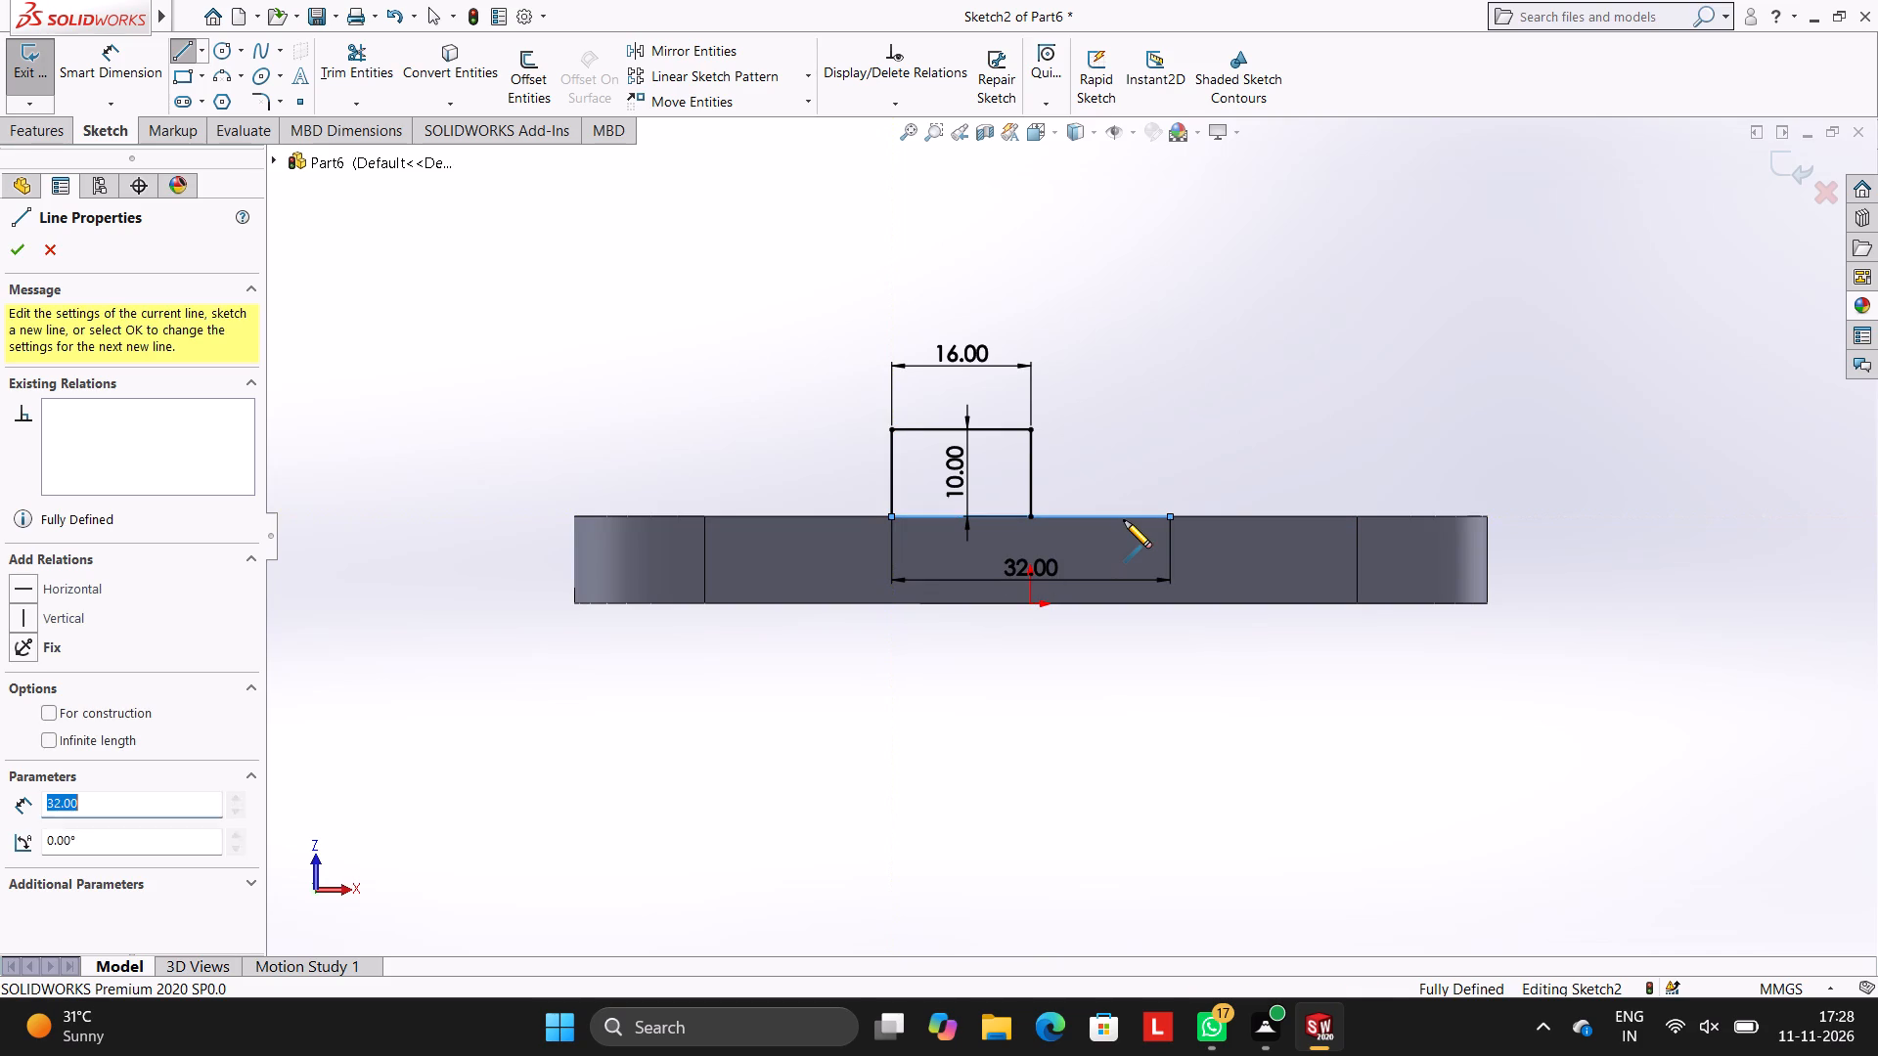
left_click(1174, 430)
left_click(1033, 428)
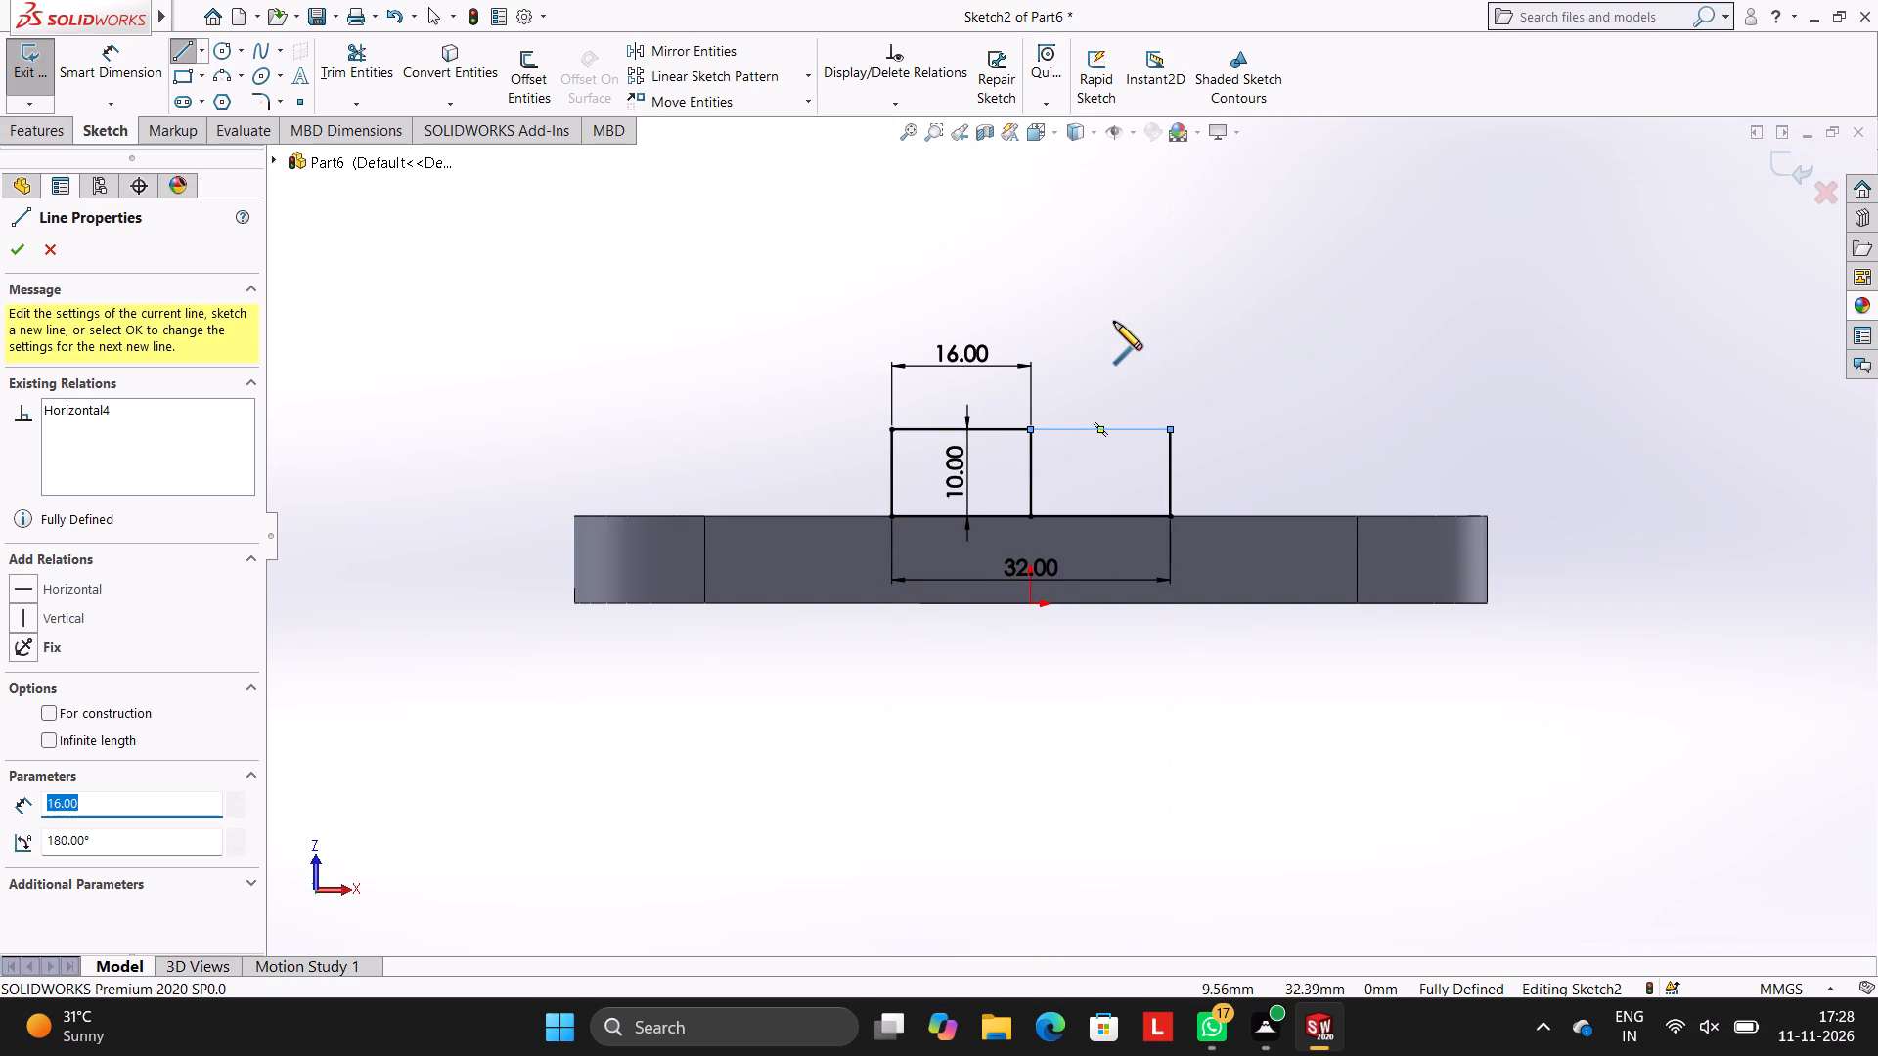
key("Escape")
key("Escape")
key("Escape")
key("Escape")
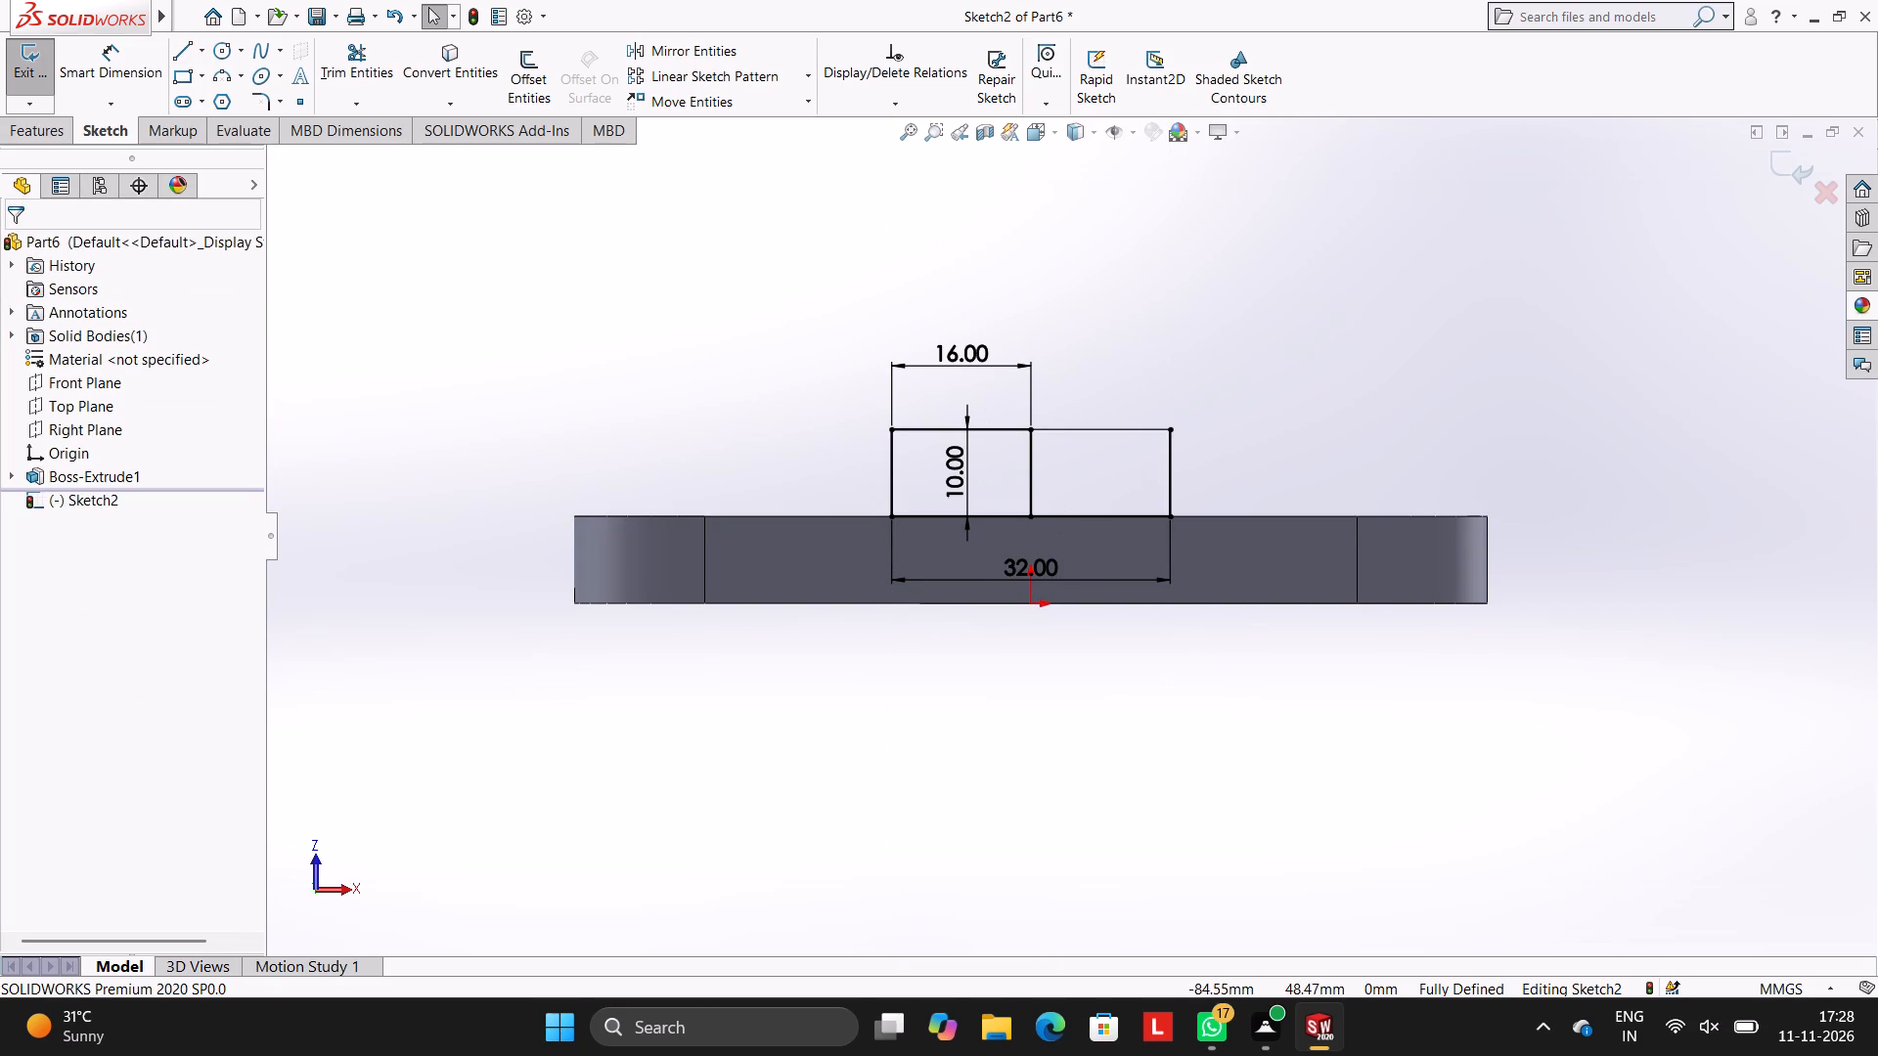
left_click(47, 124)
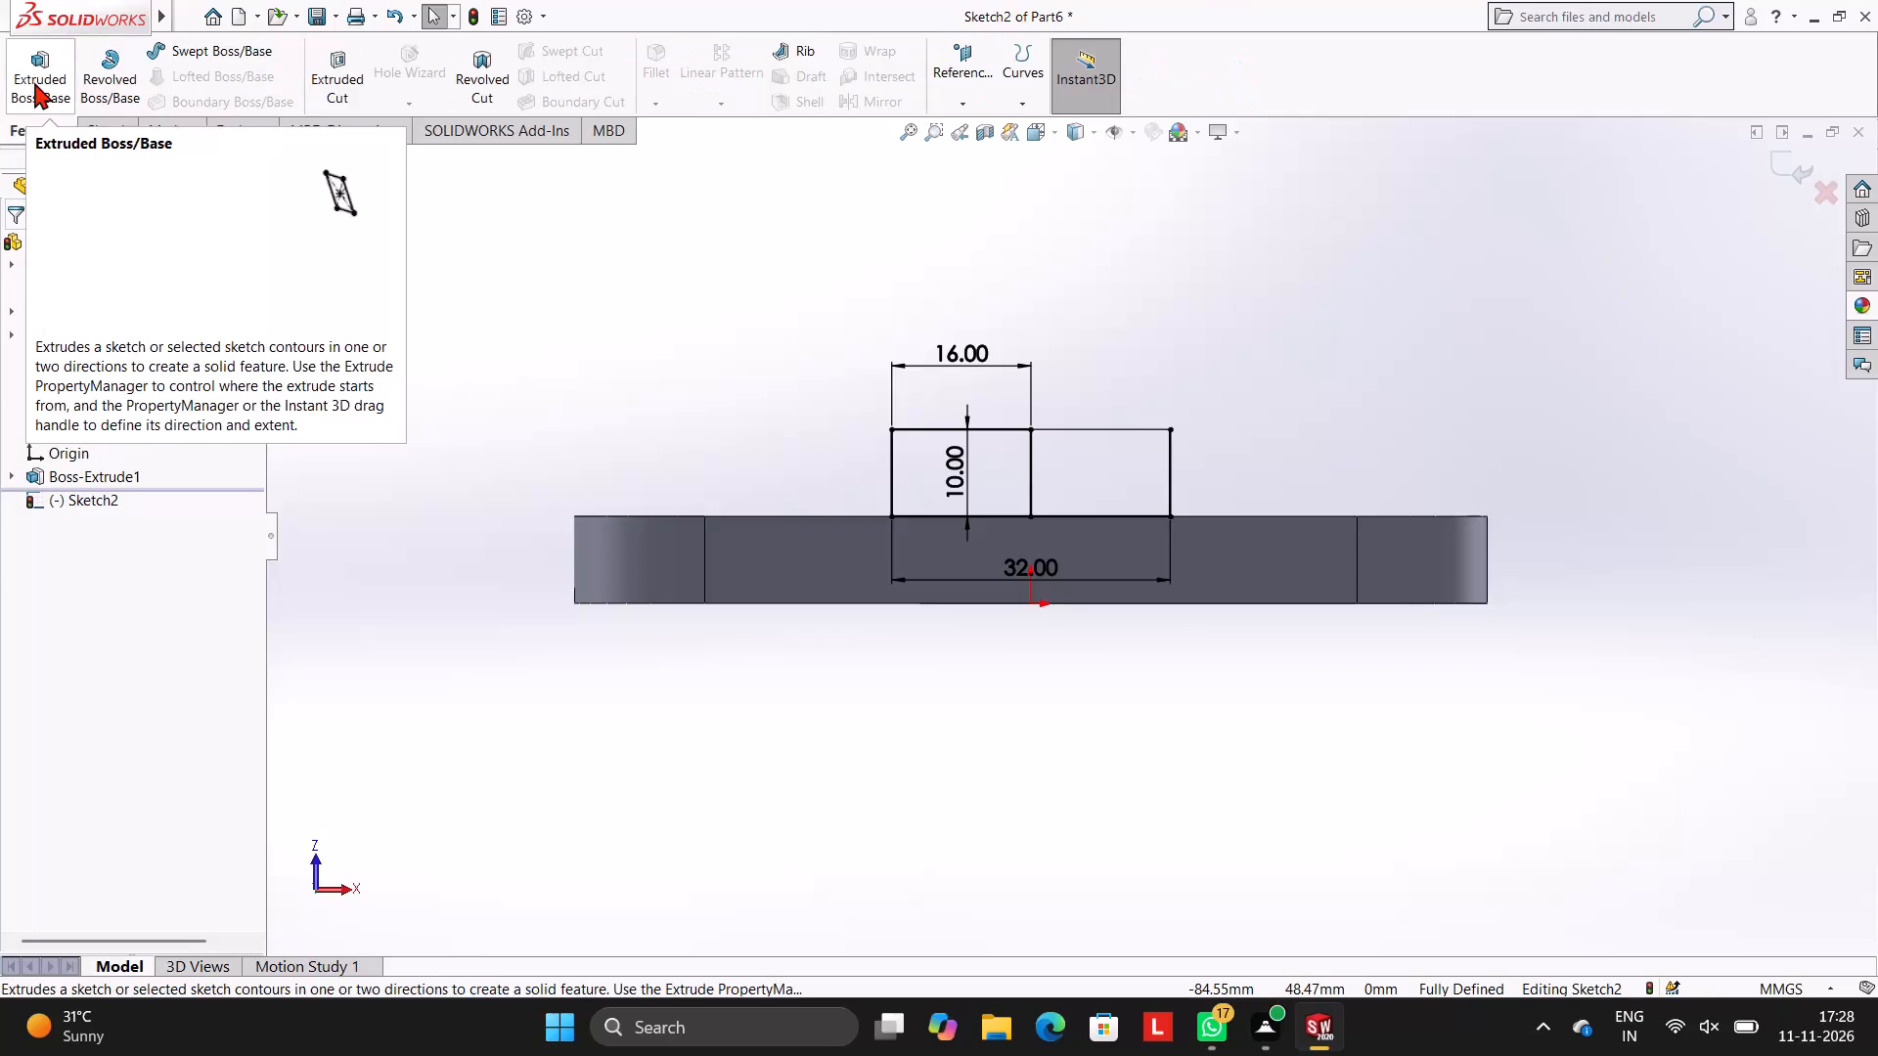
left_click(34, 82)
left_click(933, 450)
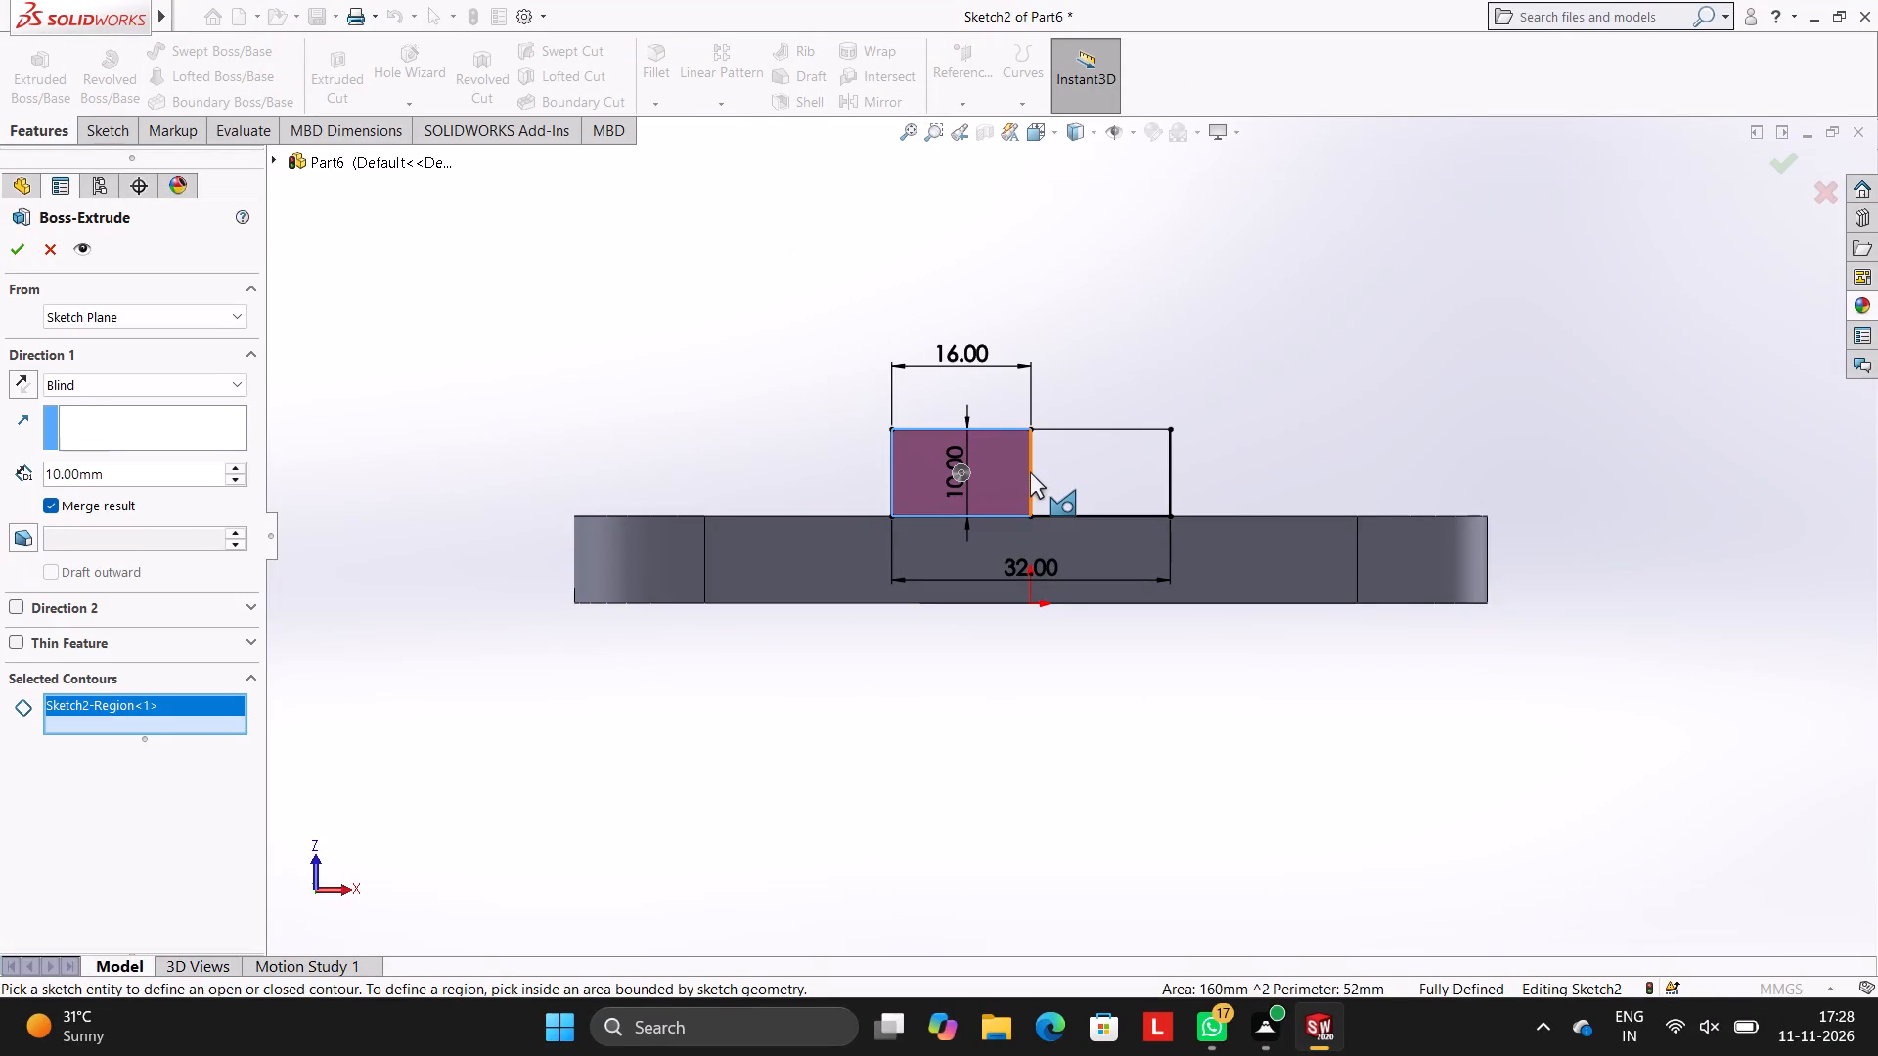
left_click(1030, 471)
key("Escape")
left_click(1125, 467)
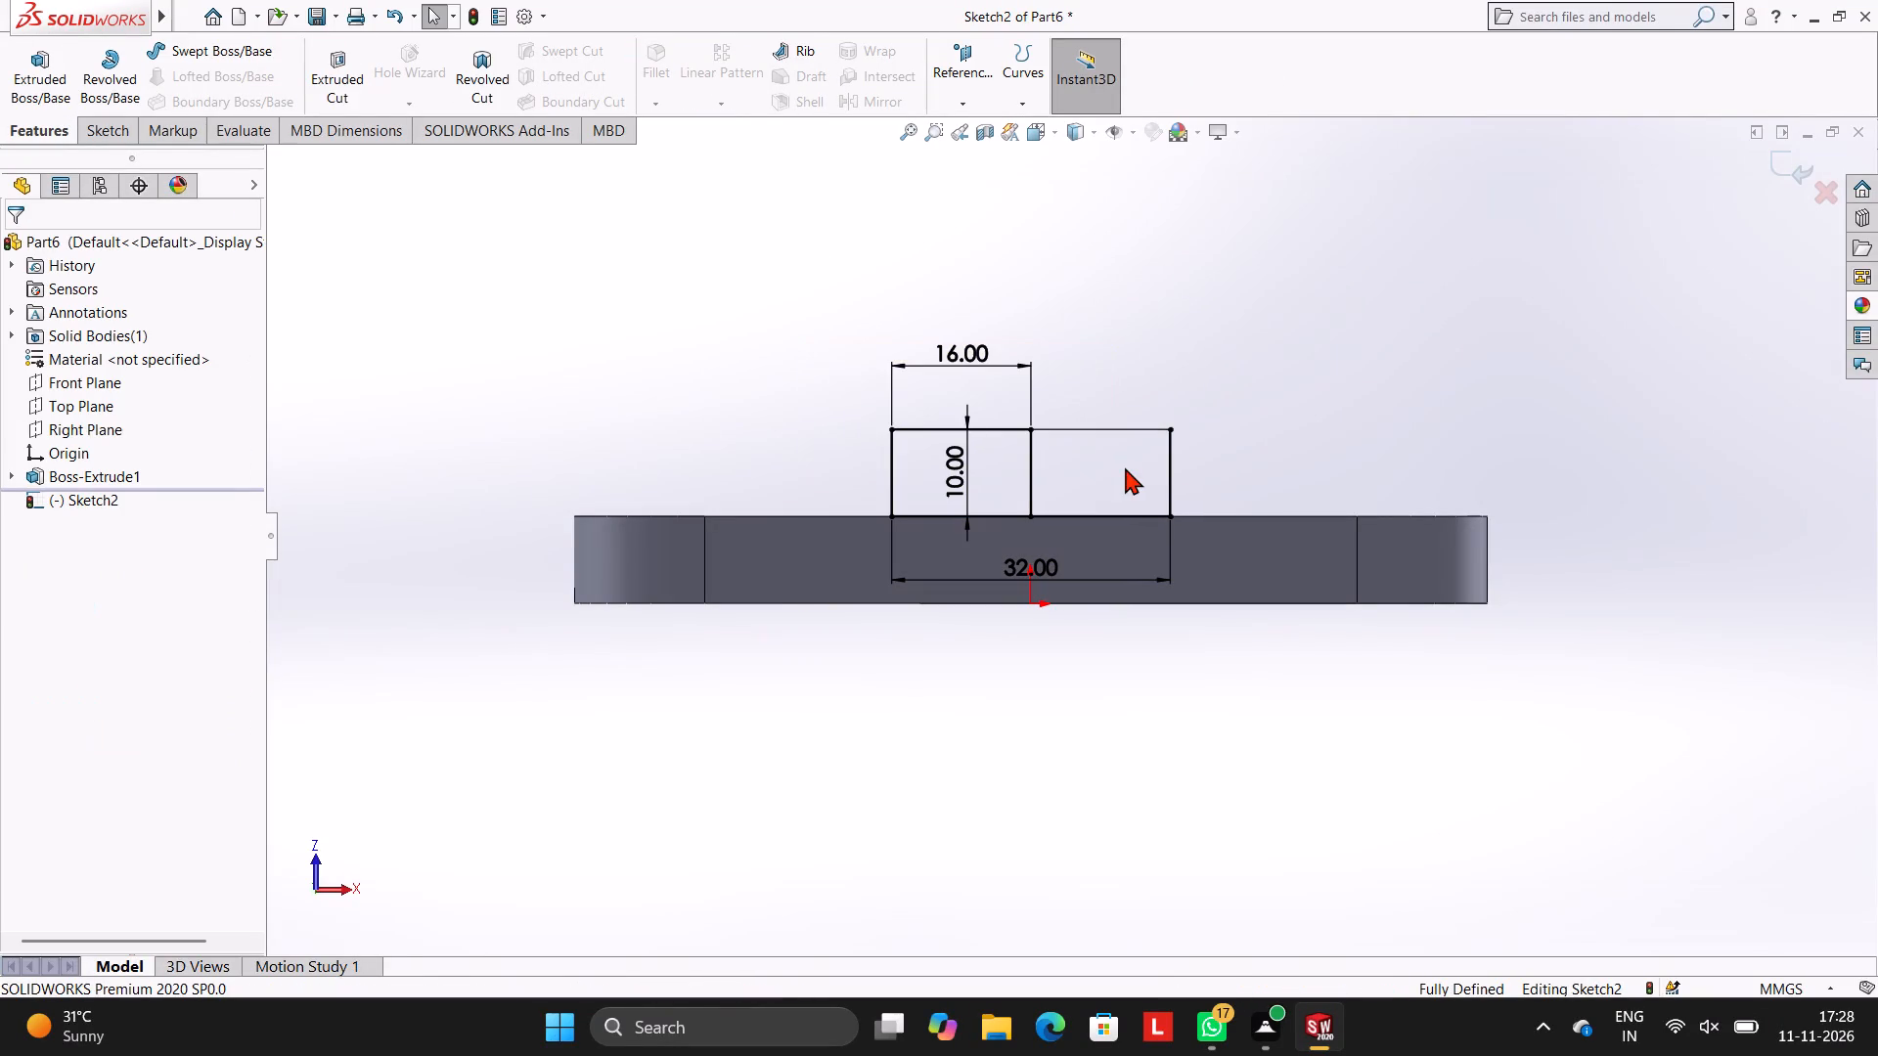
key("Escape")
Extrude both rectangular regions as a boss with a blind depth of 55 mm, reversed so that it runs across the plate.
left_click(52, 74)
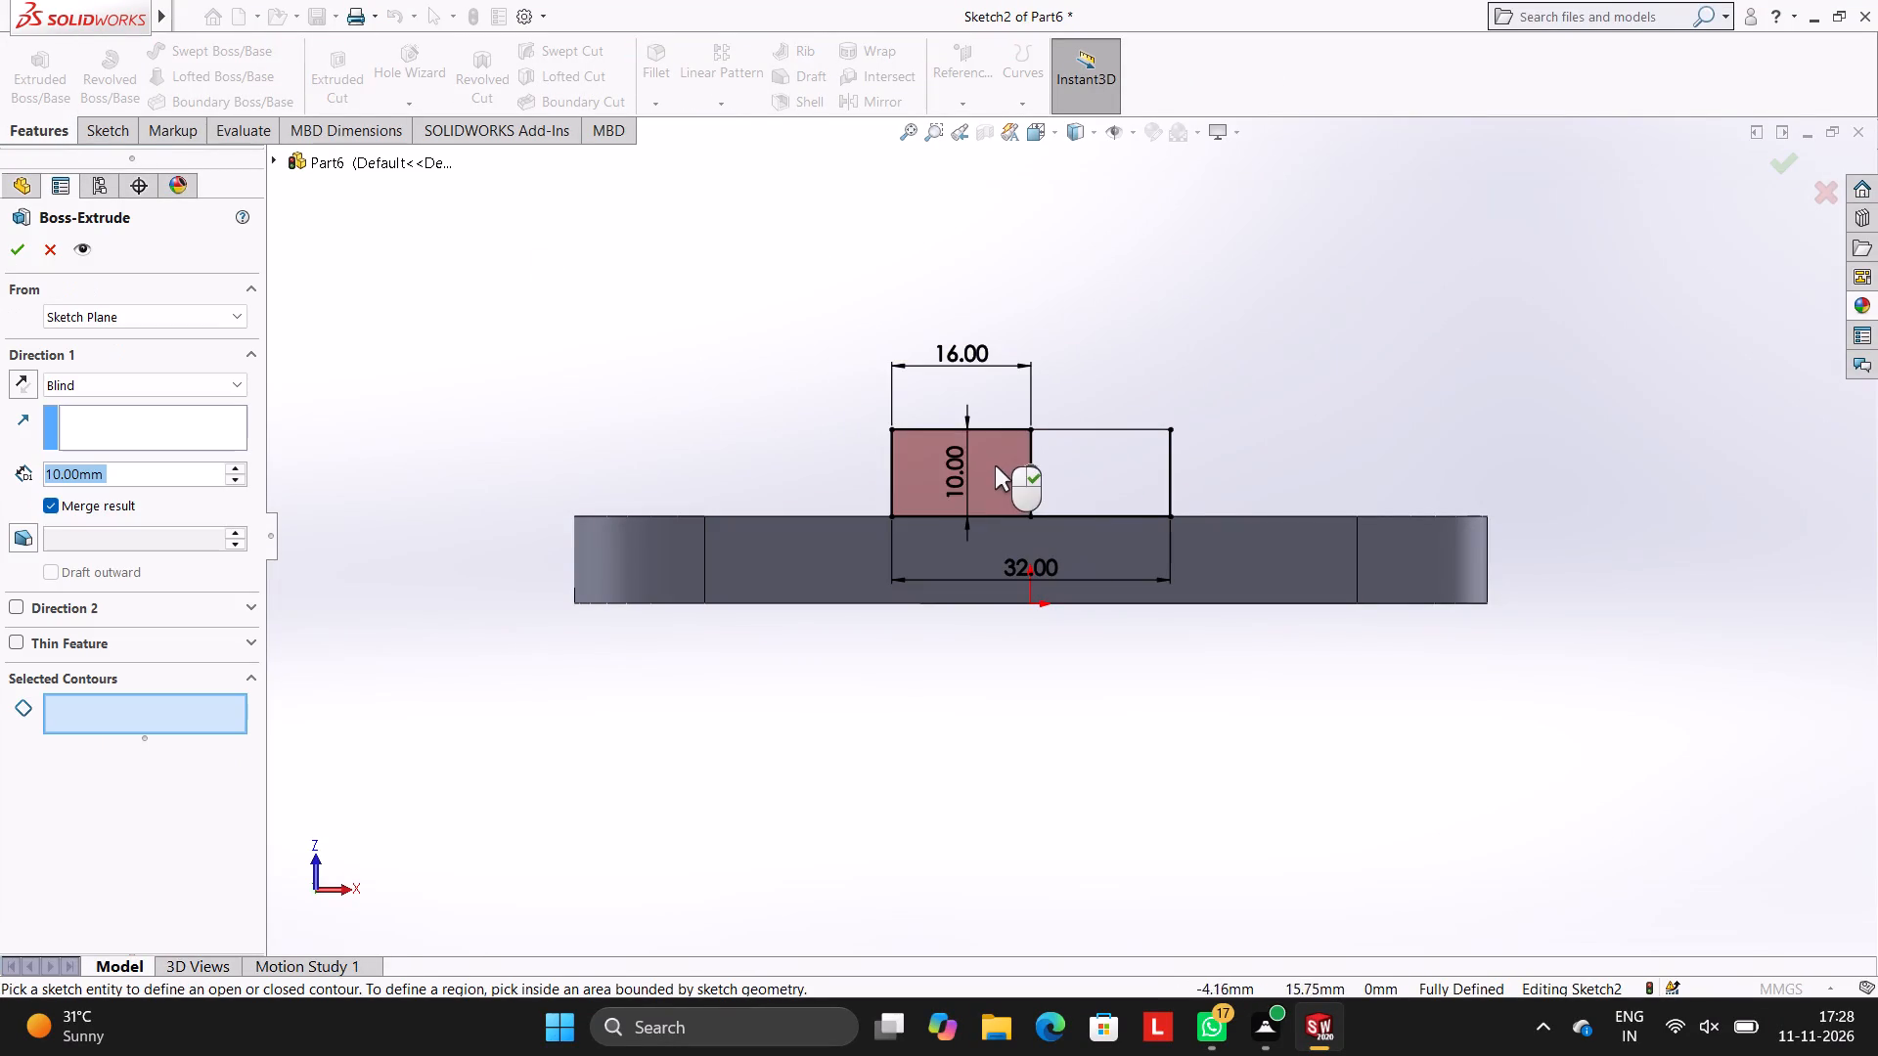
left_click(994, 465)
left_click(1079, 496)
middle_click_drag(1193, 416, 1102, 521)
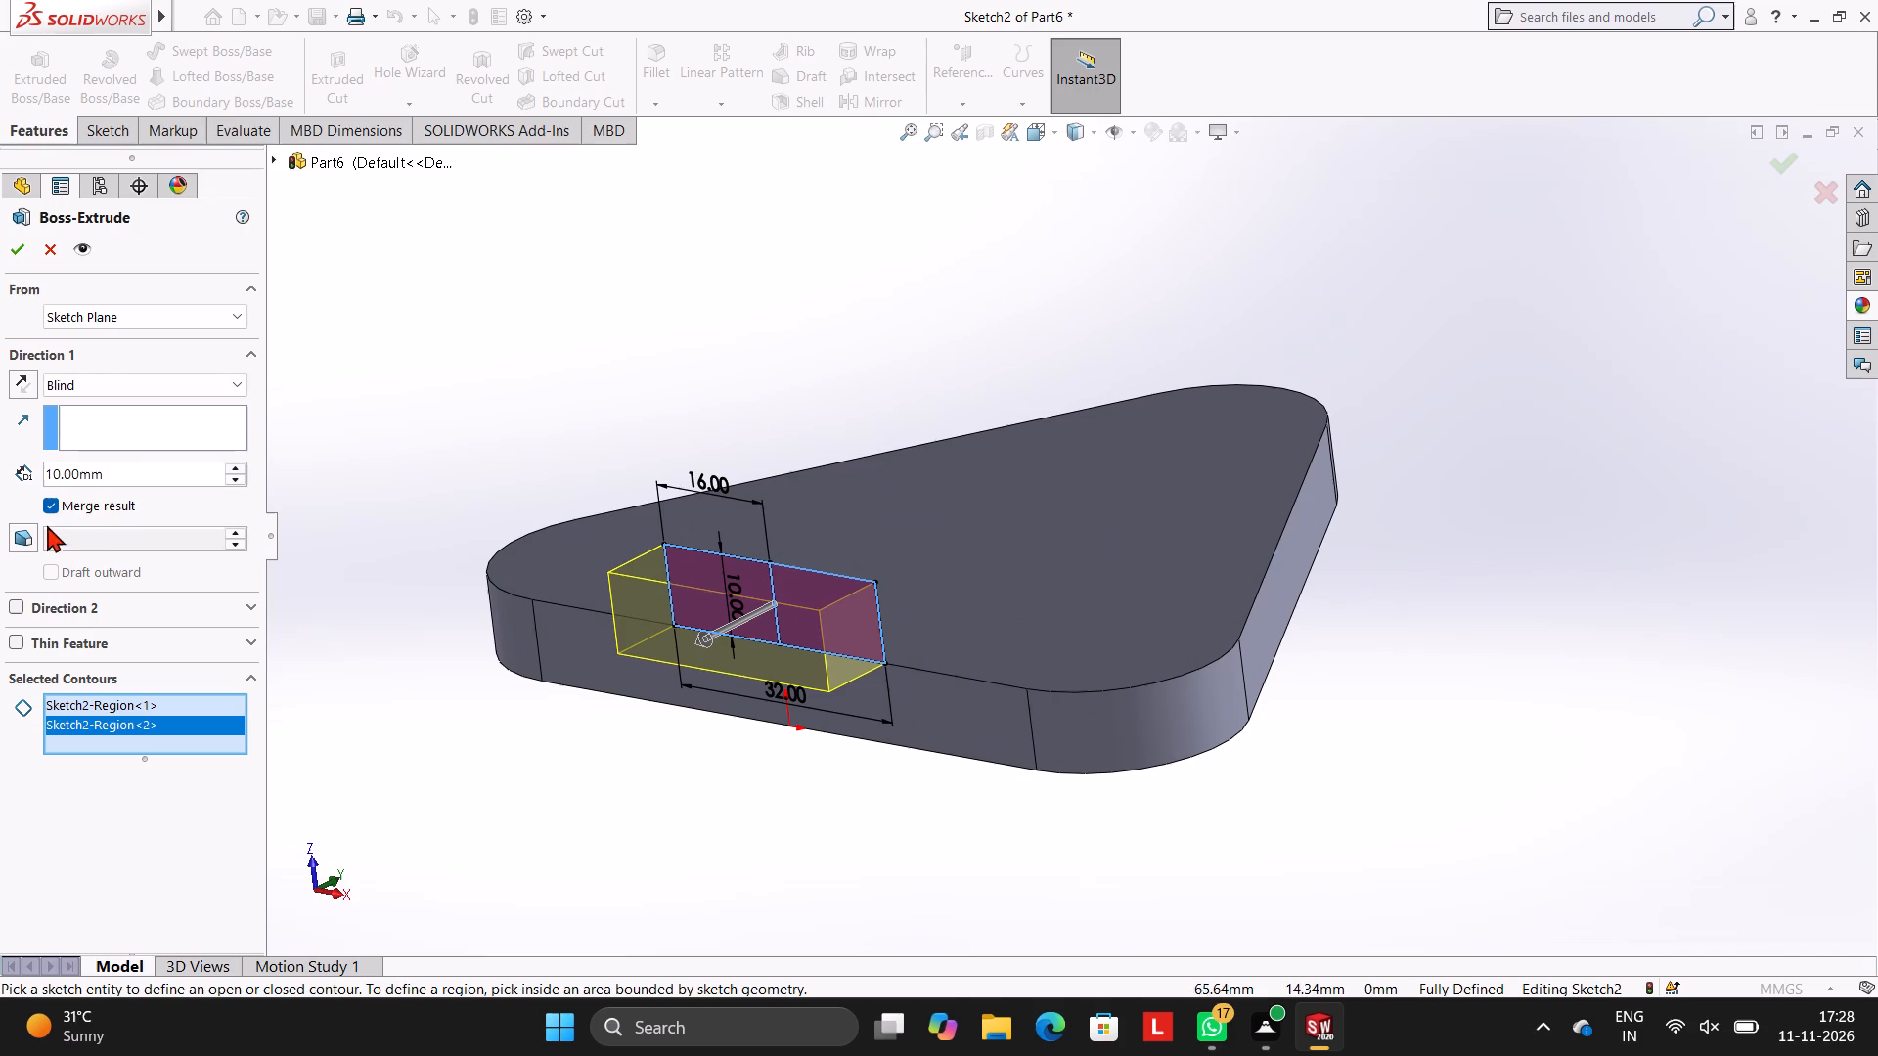
left_click(25, 383)
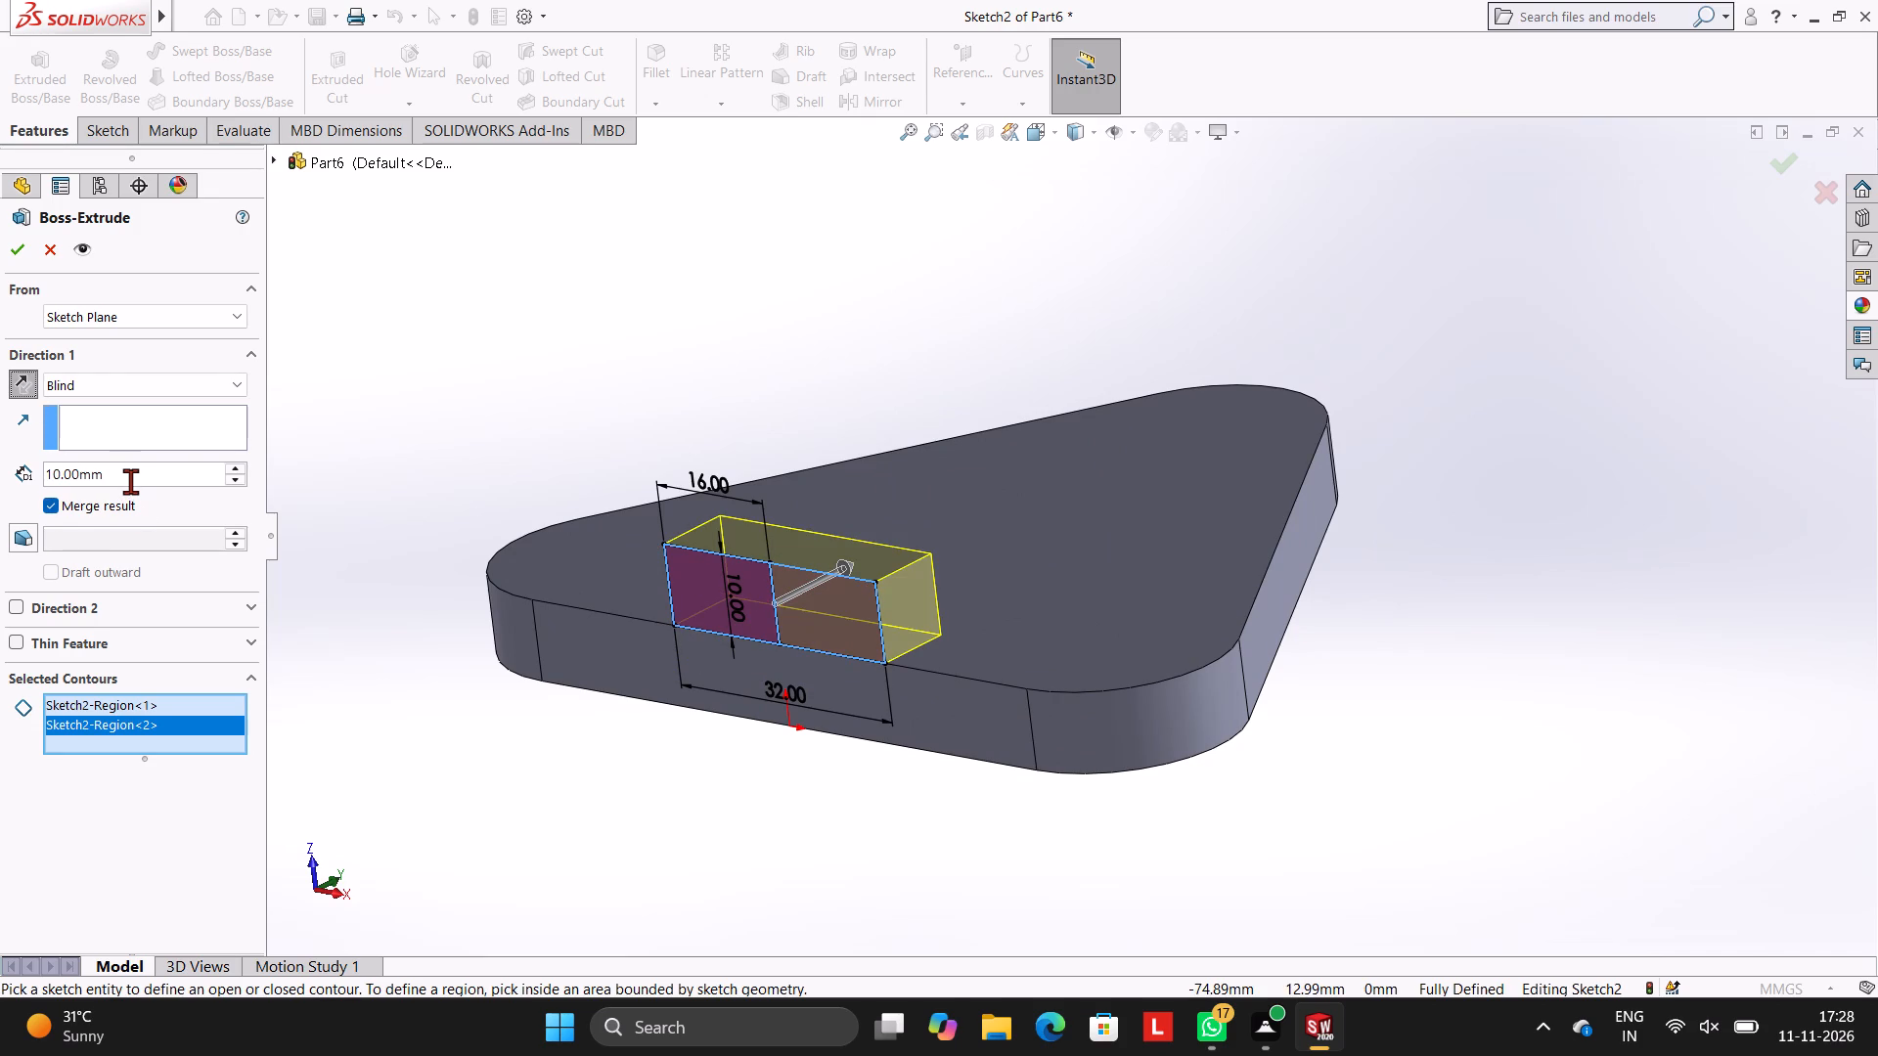
left_click(130, 481)
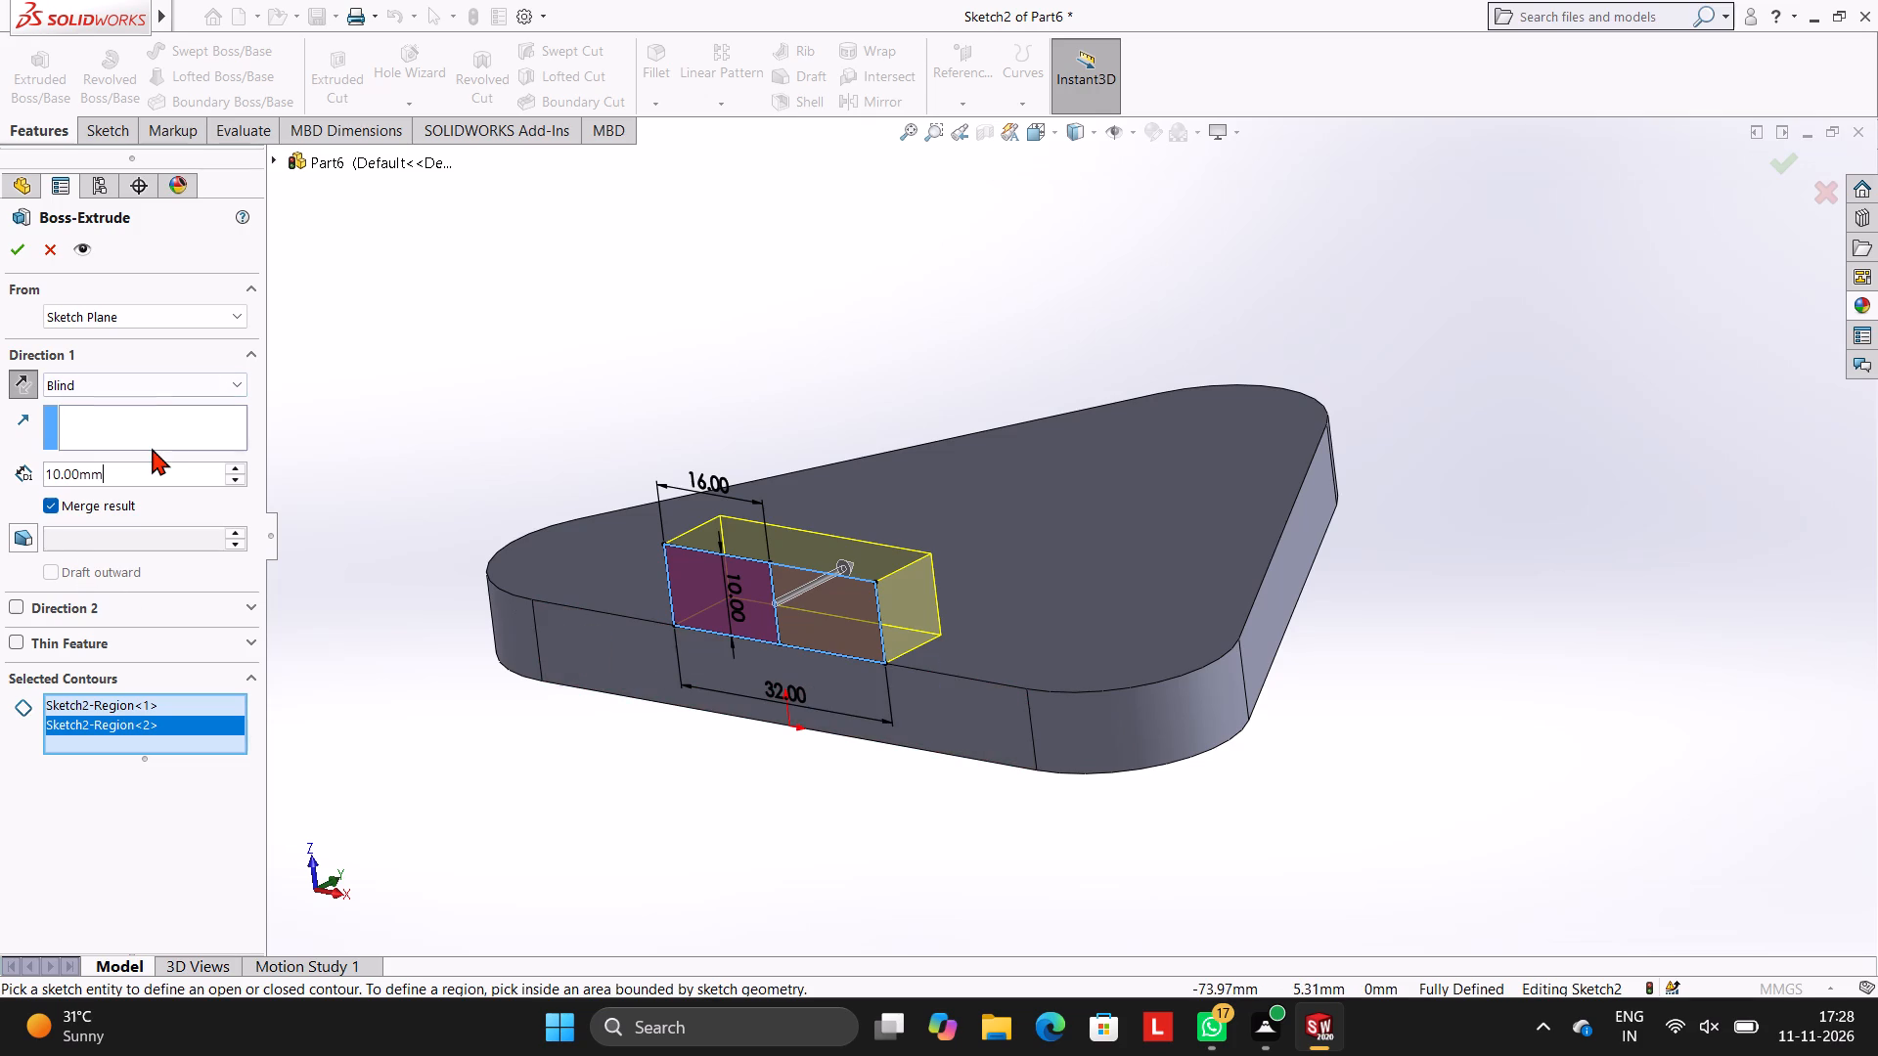
key("BackSpace")
key("BackSpace")
key("BackSpace")
key("BackSpace")
key("BackSpace")
key("BackSpace")
key("BackSpace")
key("BackSpace")
key("BackSpace")
key("BackSpace")
key("BackSpace")
key("BackSpace")
key("BackSpace")
key("BackSpace")
key("BackSpace")
type("55")
key("Return")
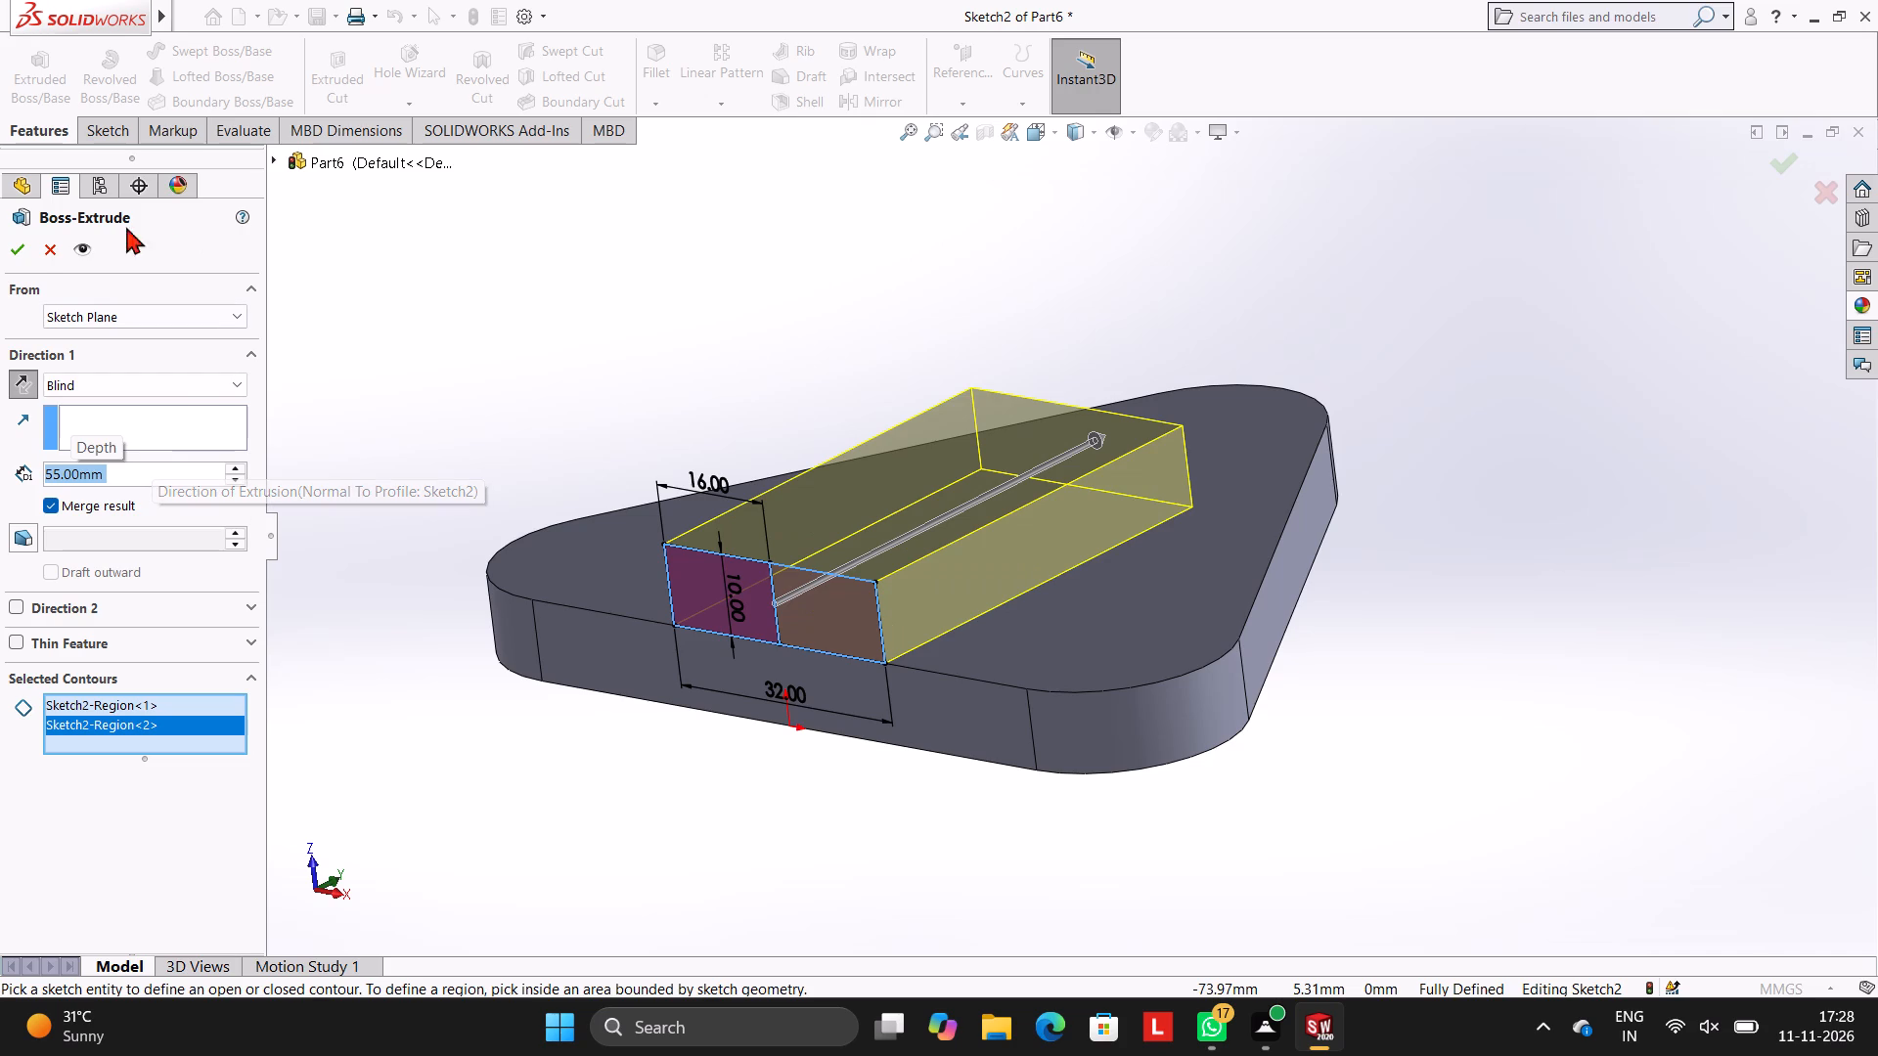
left_click(20, 254)
left_click(504, 275)
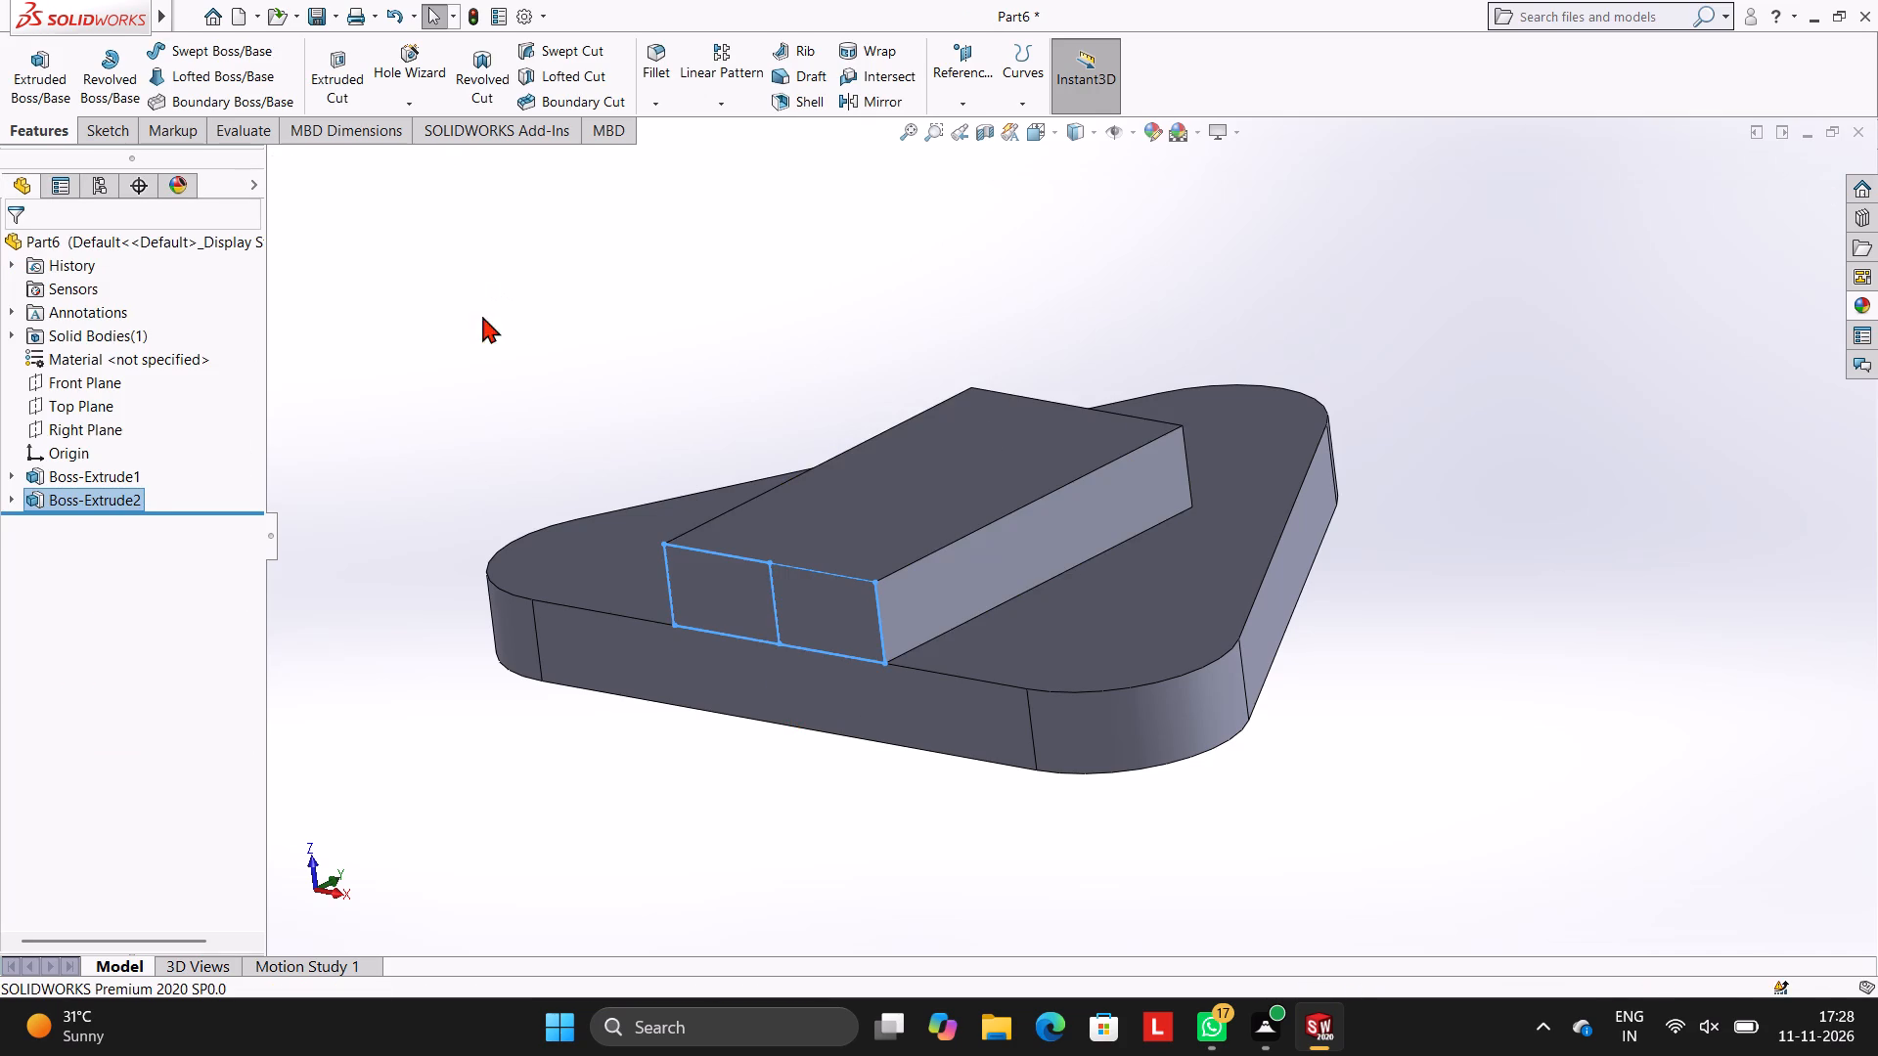
On the stepped front face, sketch a circle of 16 mm radius centred on the midpoint of the block's top edge.
middle_click_drag(617, 349, 659, 345)
left_click(856, 607)
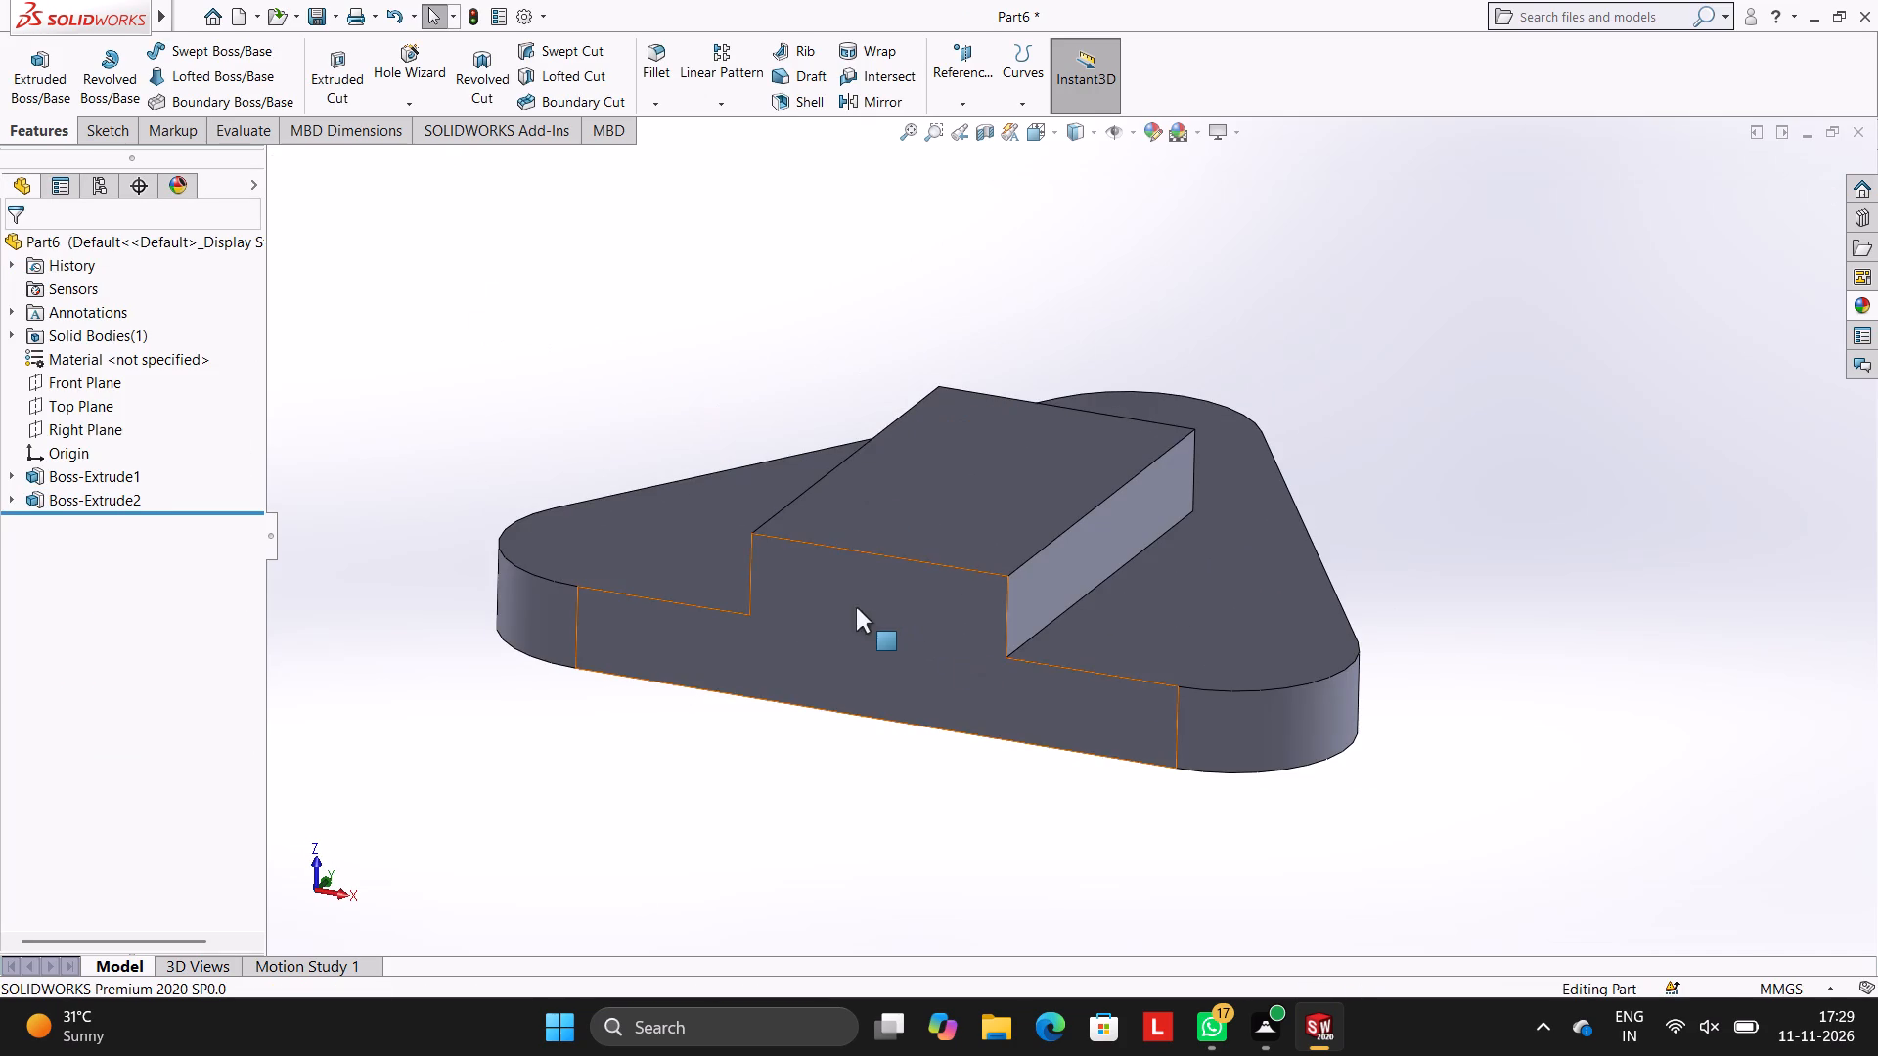
left_click(936, 550)
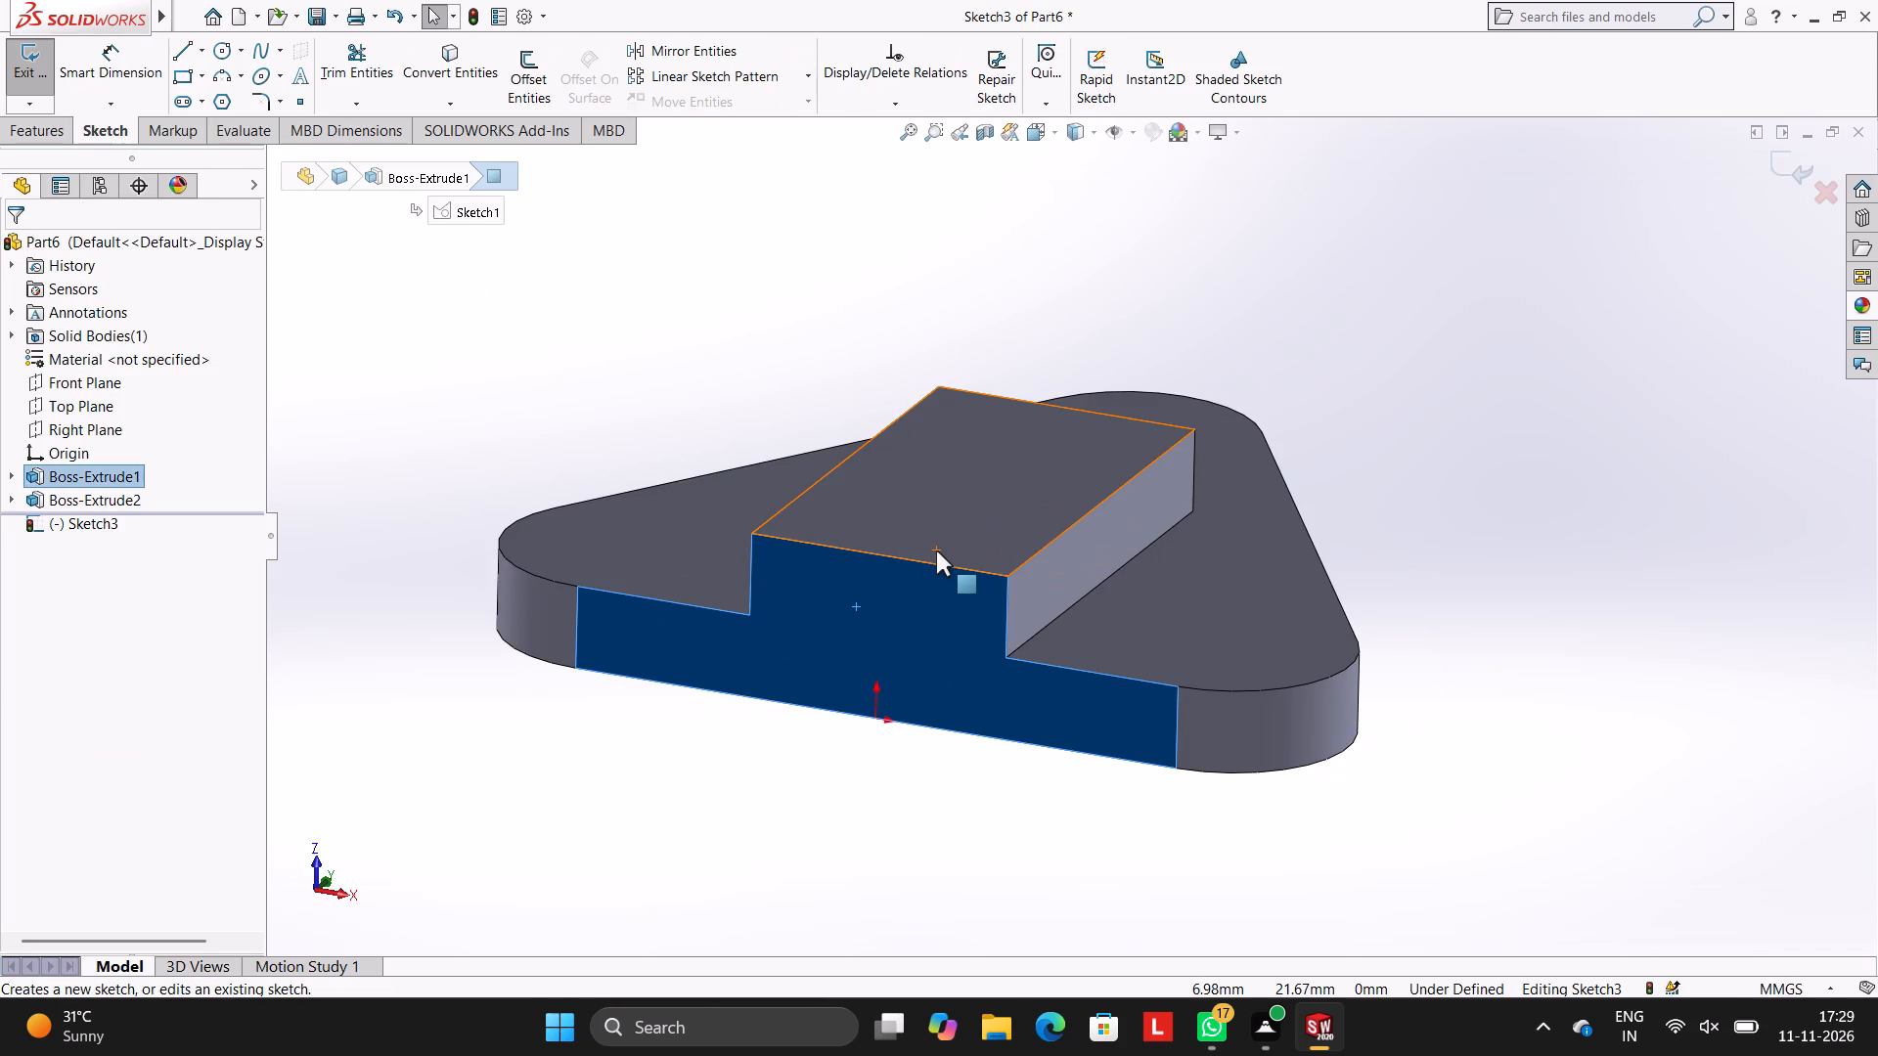
key("ctrl+8")
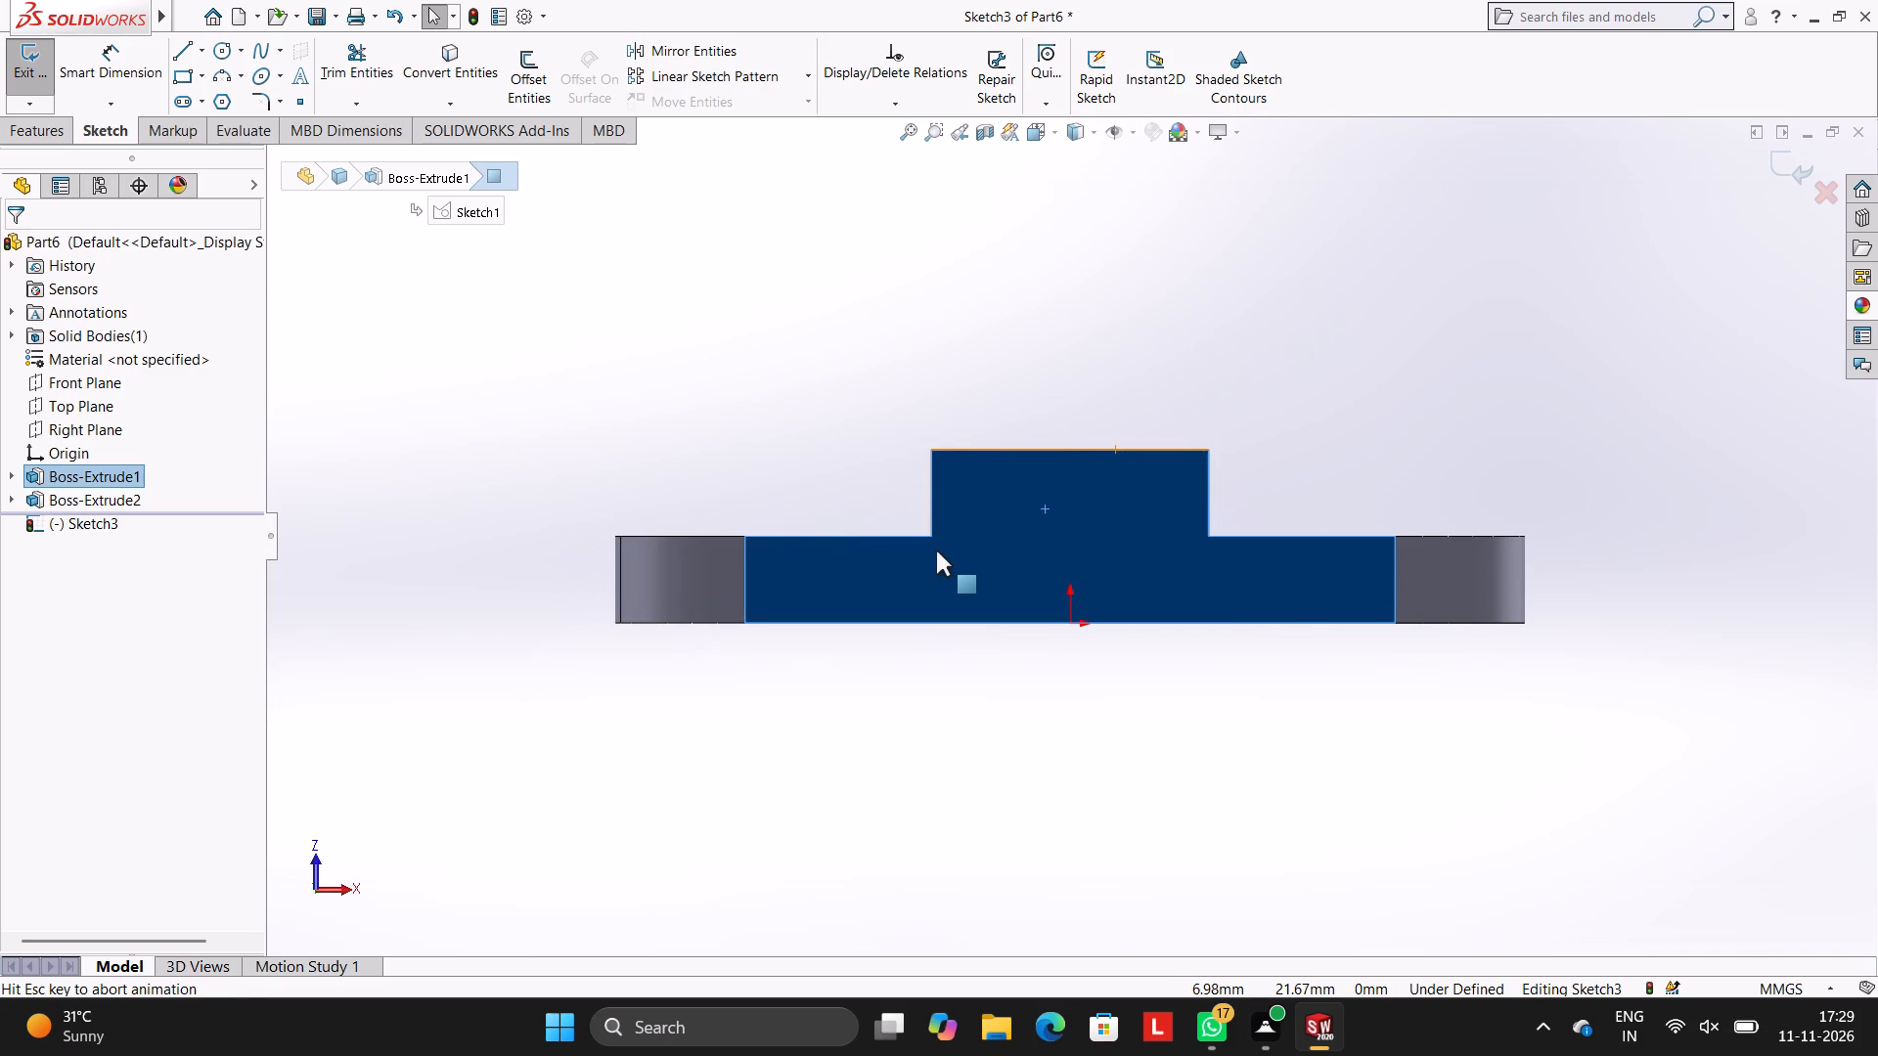
scroll(1407, 450, "up", 2)
scroll(1405, 457, "down", 2)
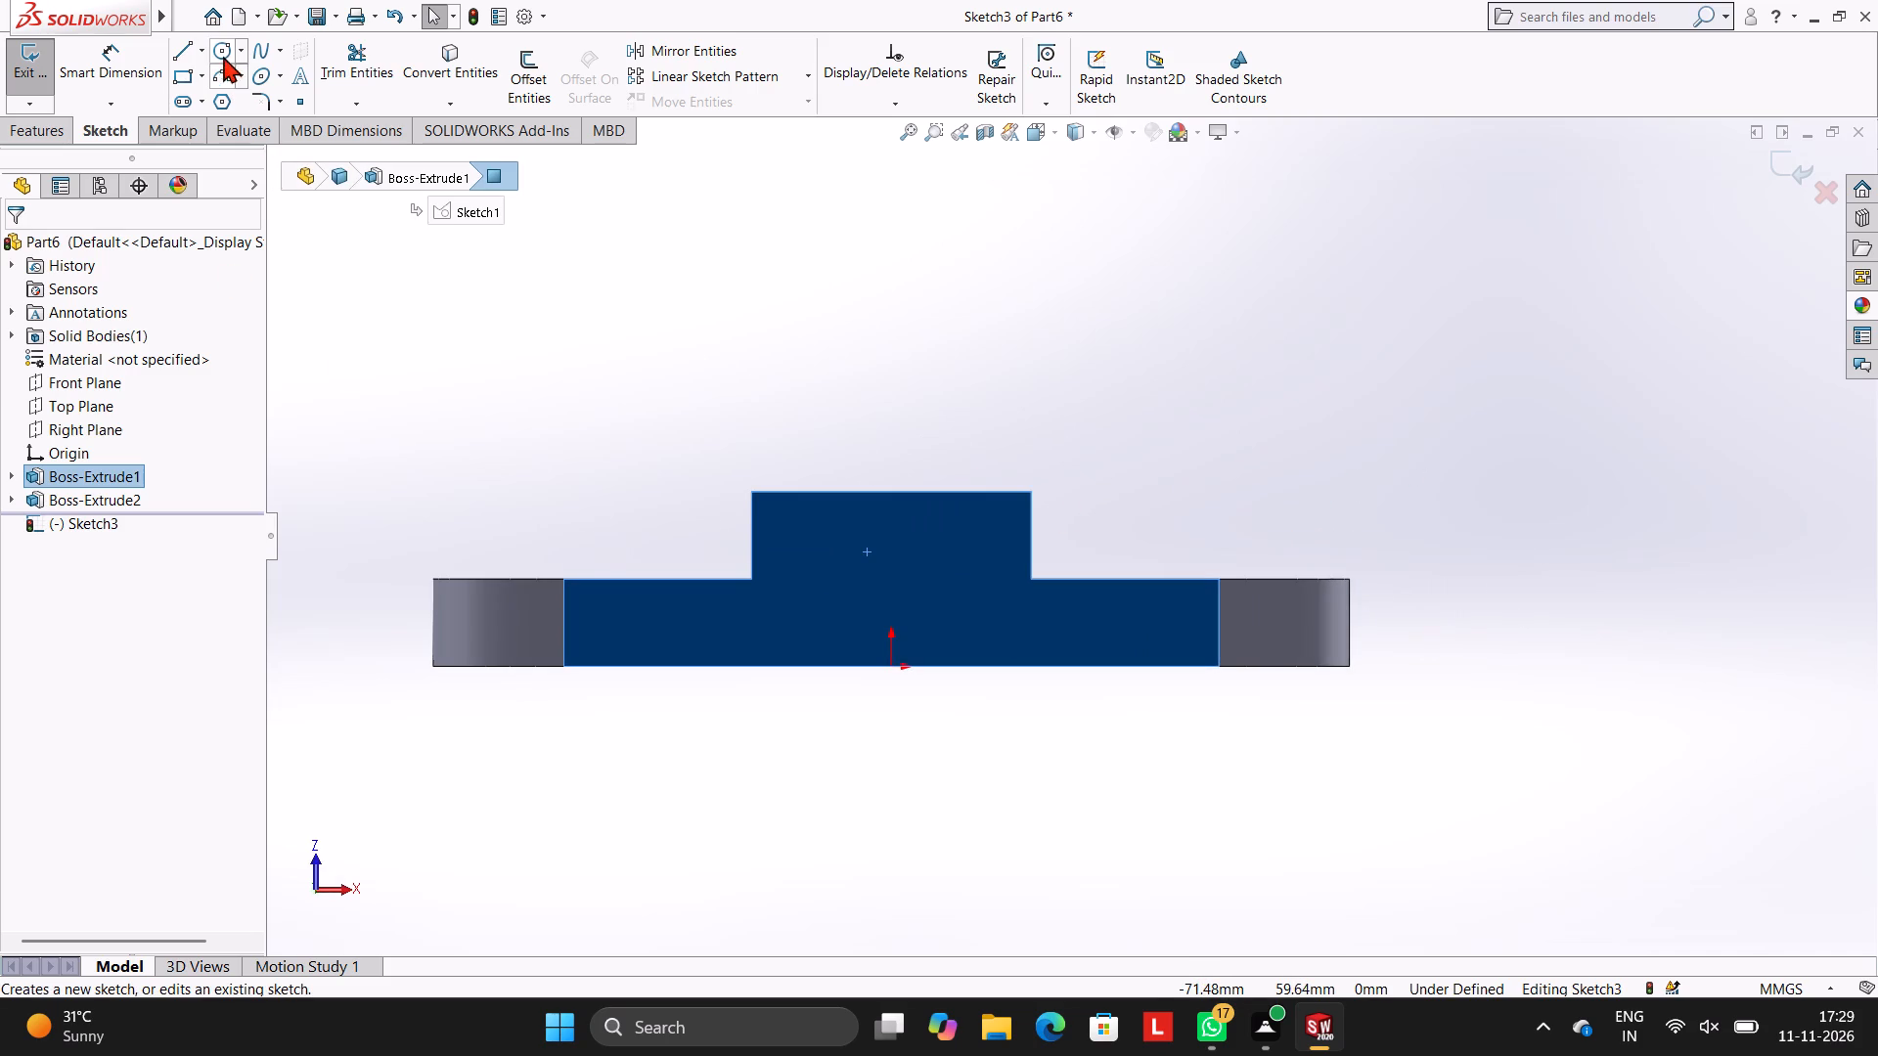
left_click(216, 51)
left_click(891, 493)
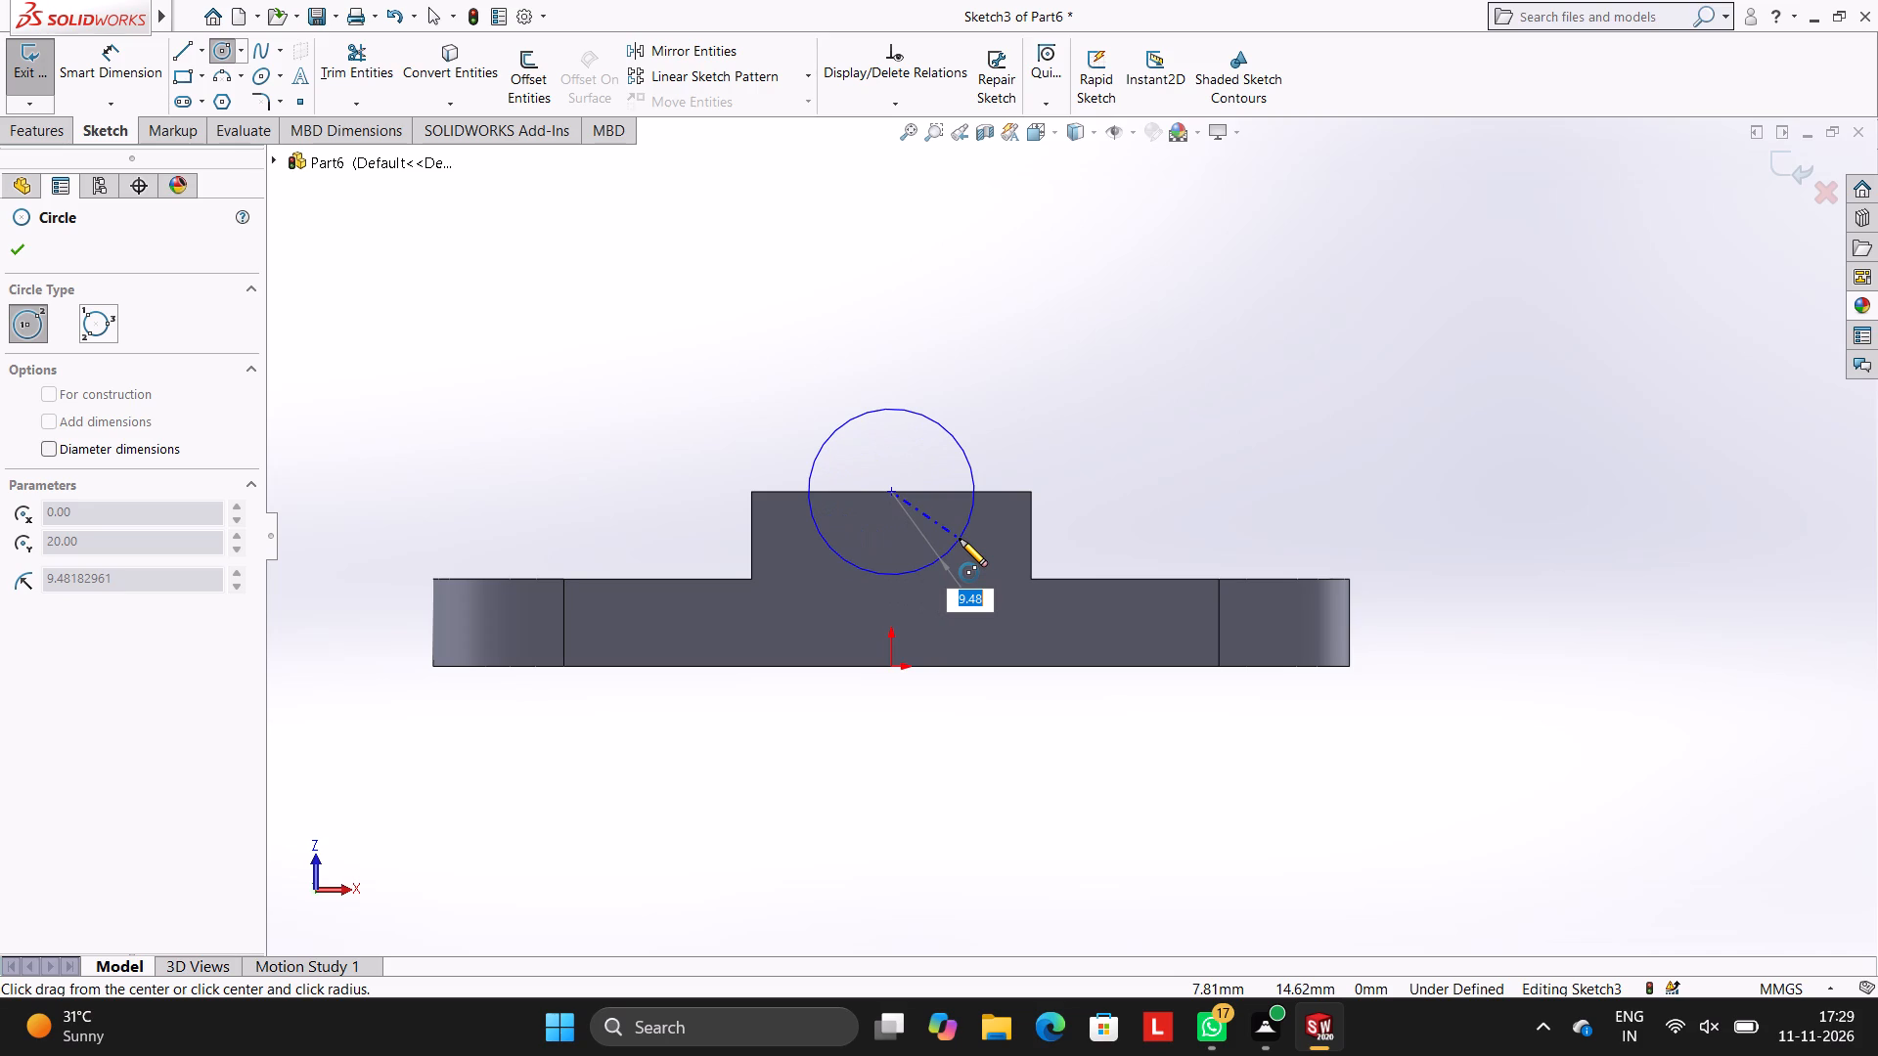
type("16")
key("Return")
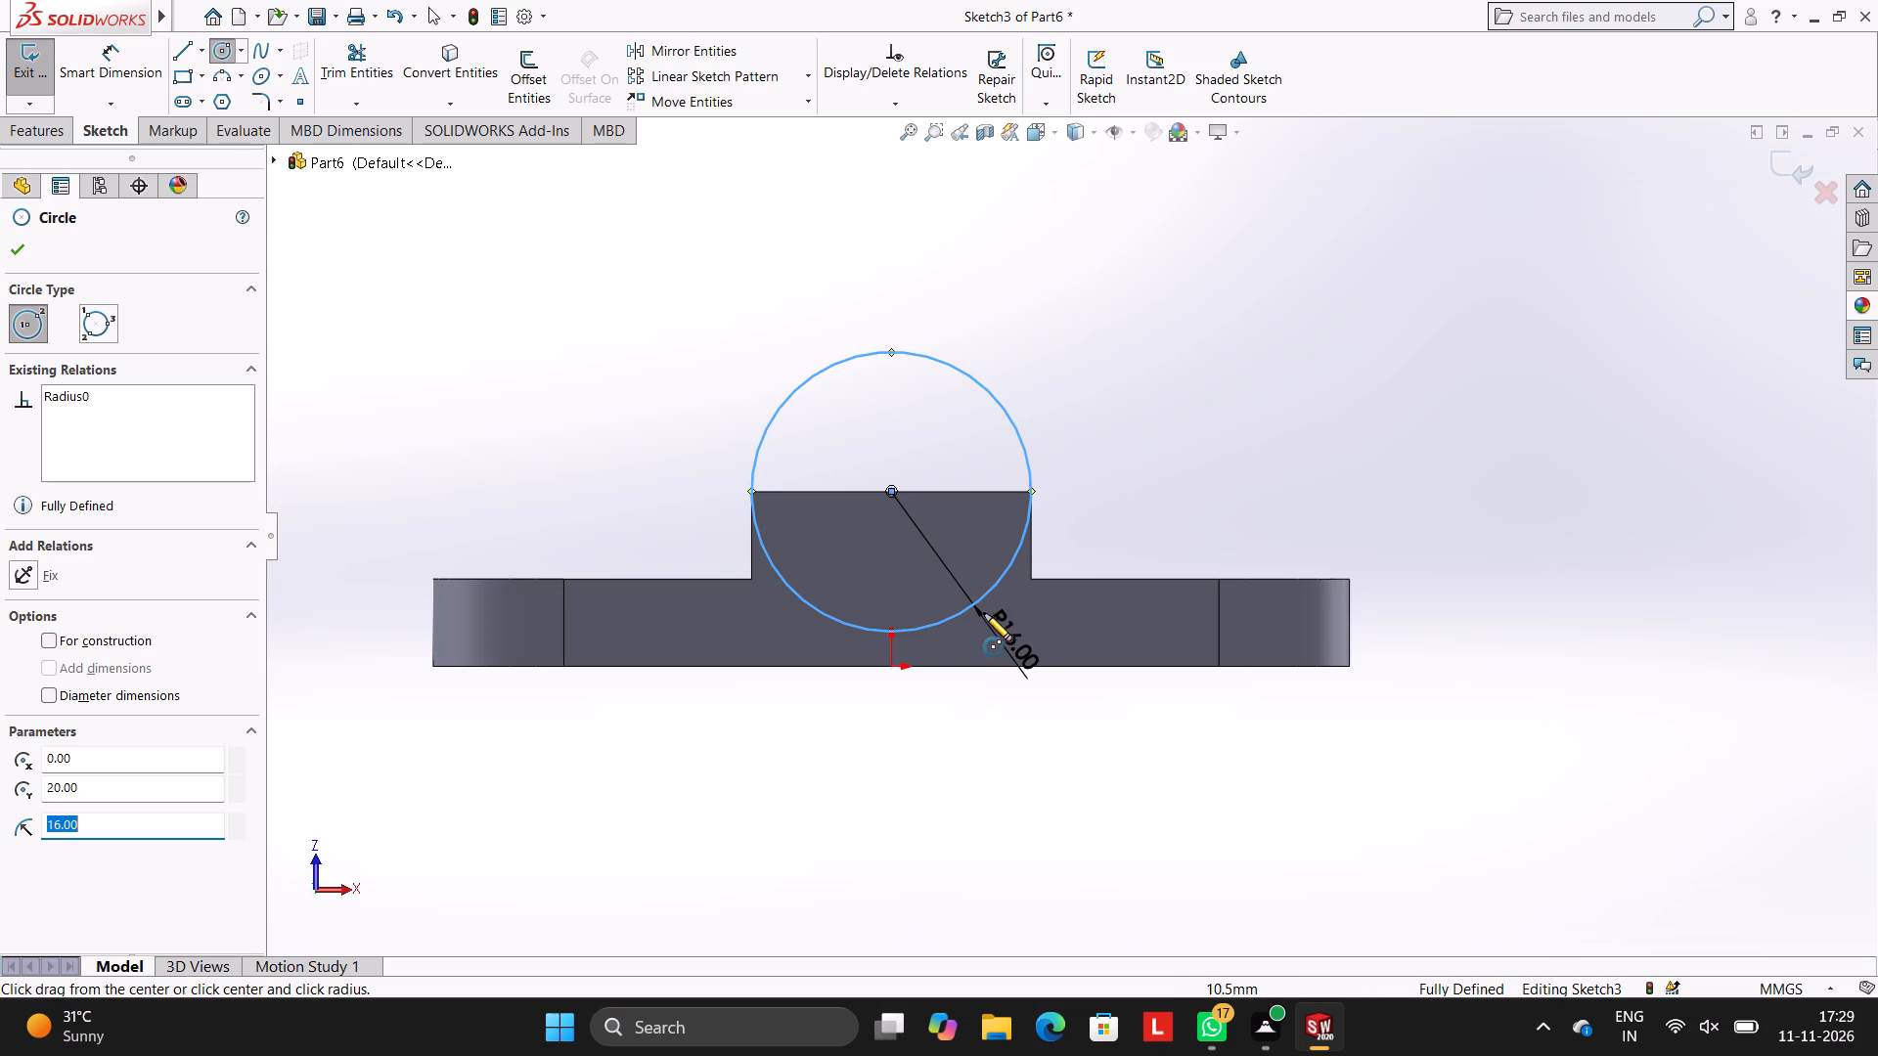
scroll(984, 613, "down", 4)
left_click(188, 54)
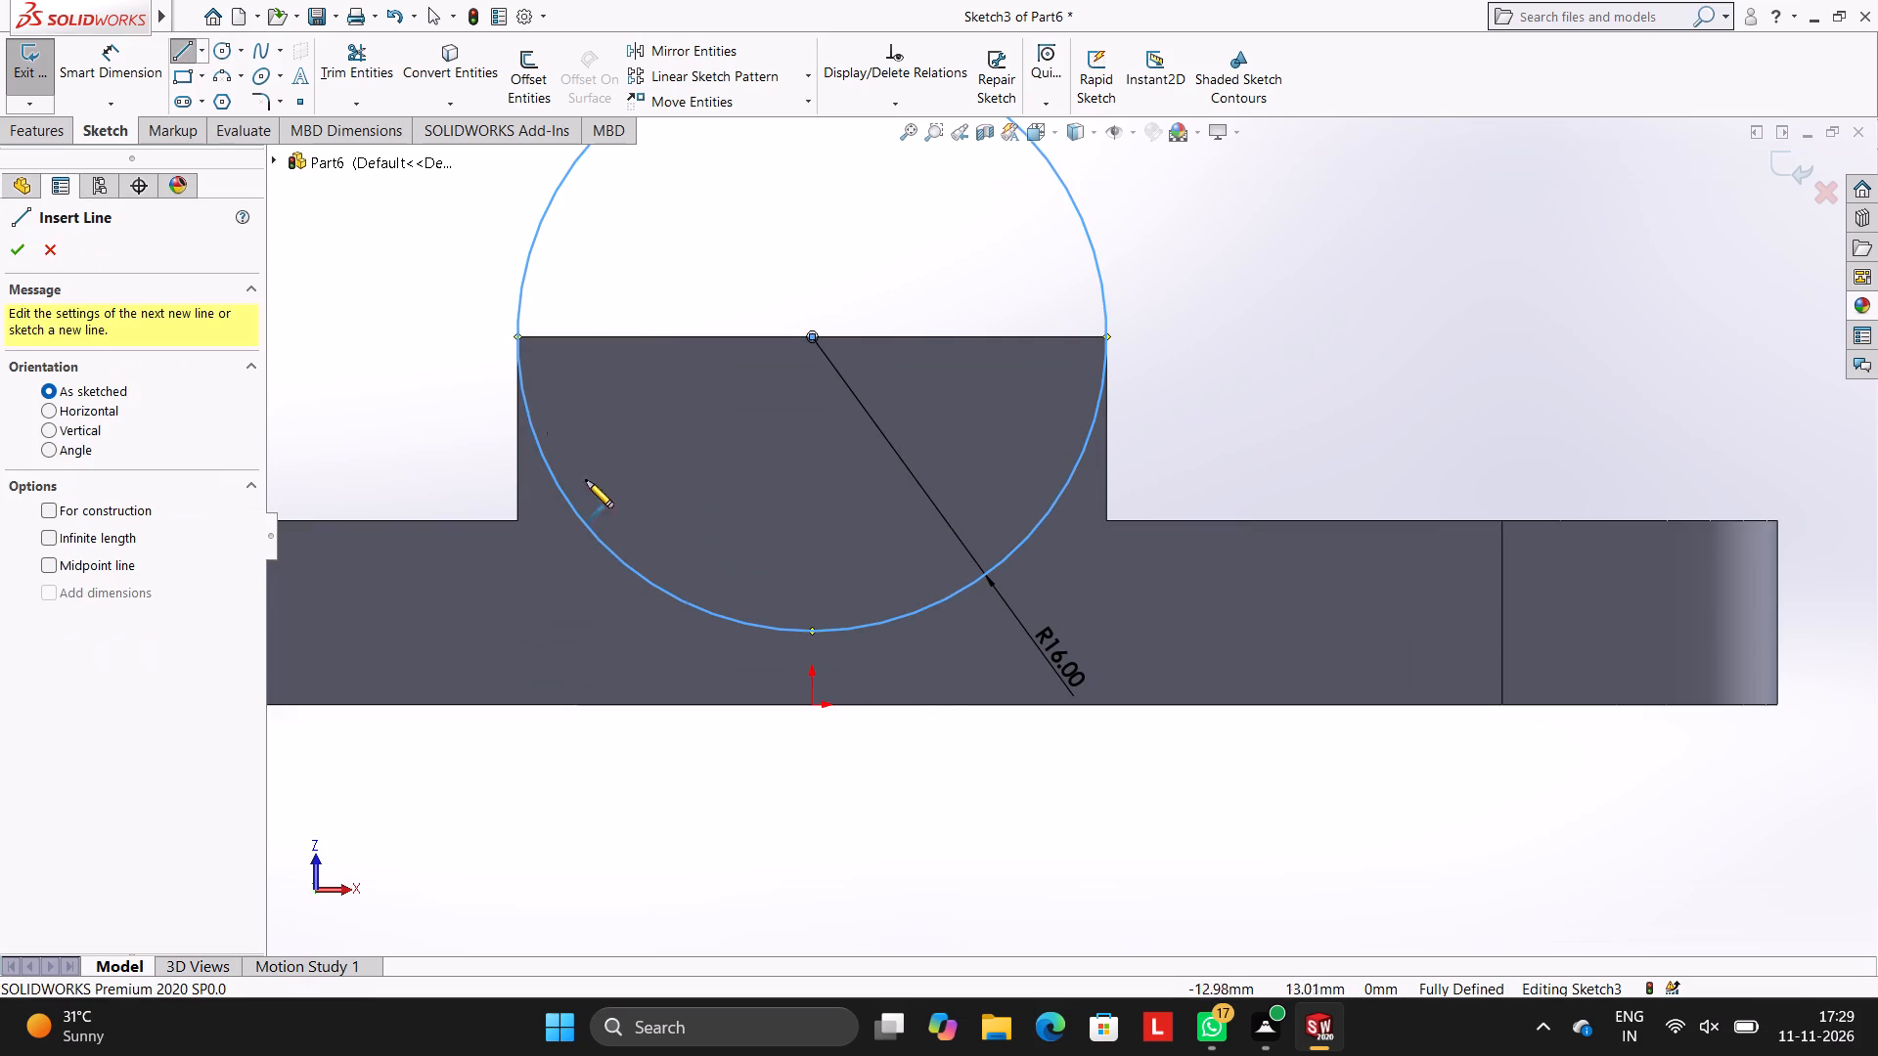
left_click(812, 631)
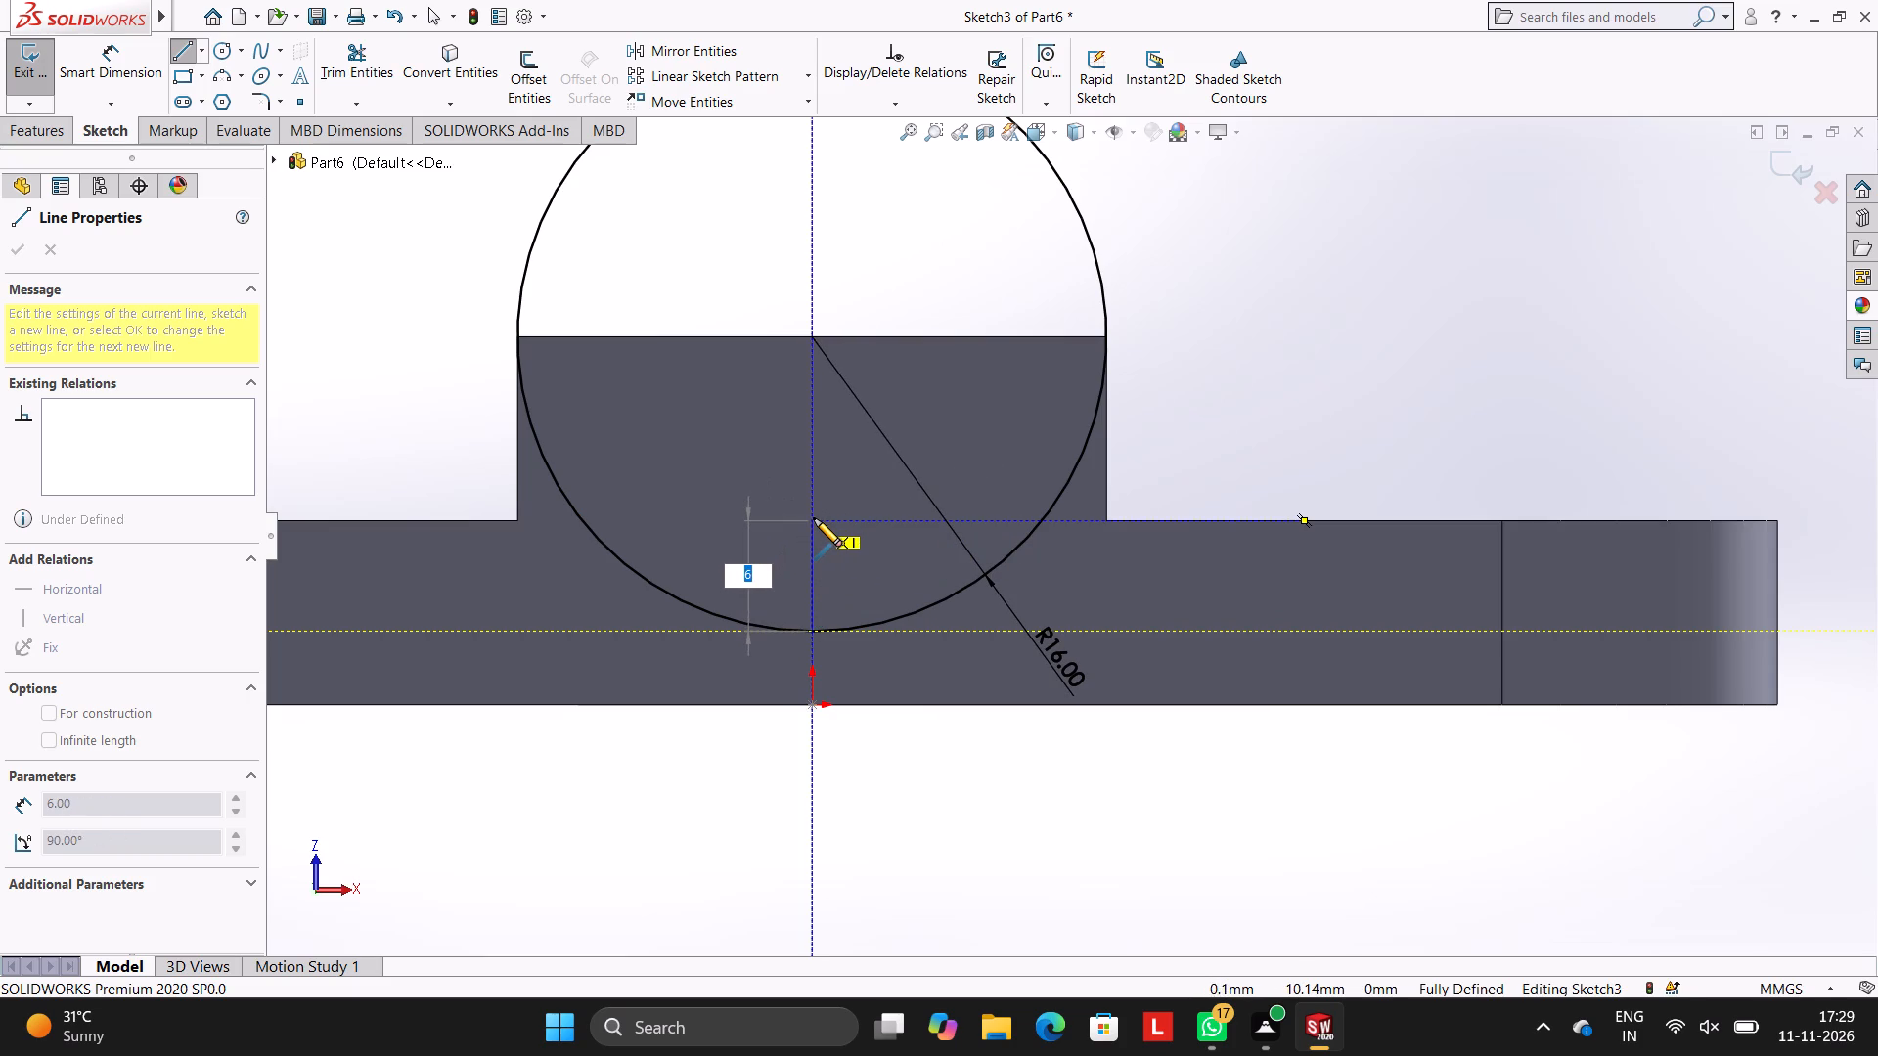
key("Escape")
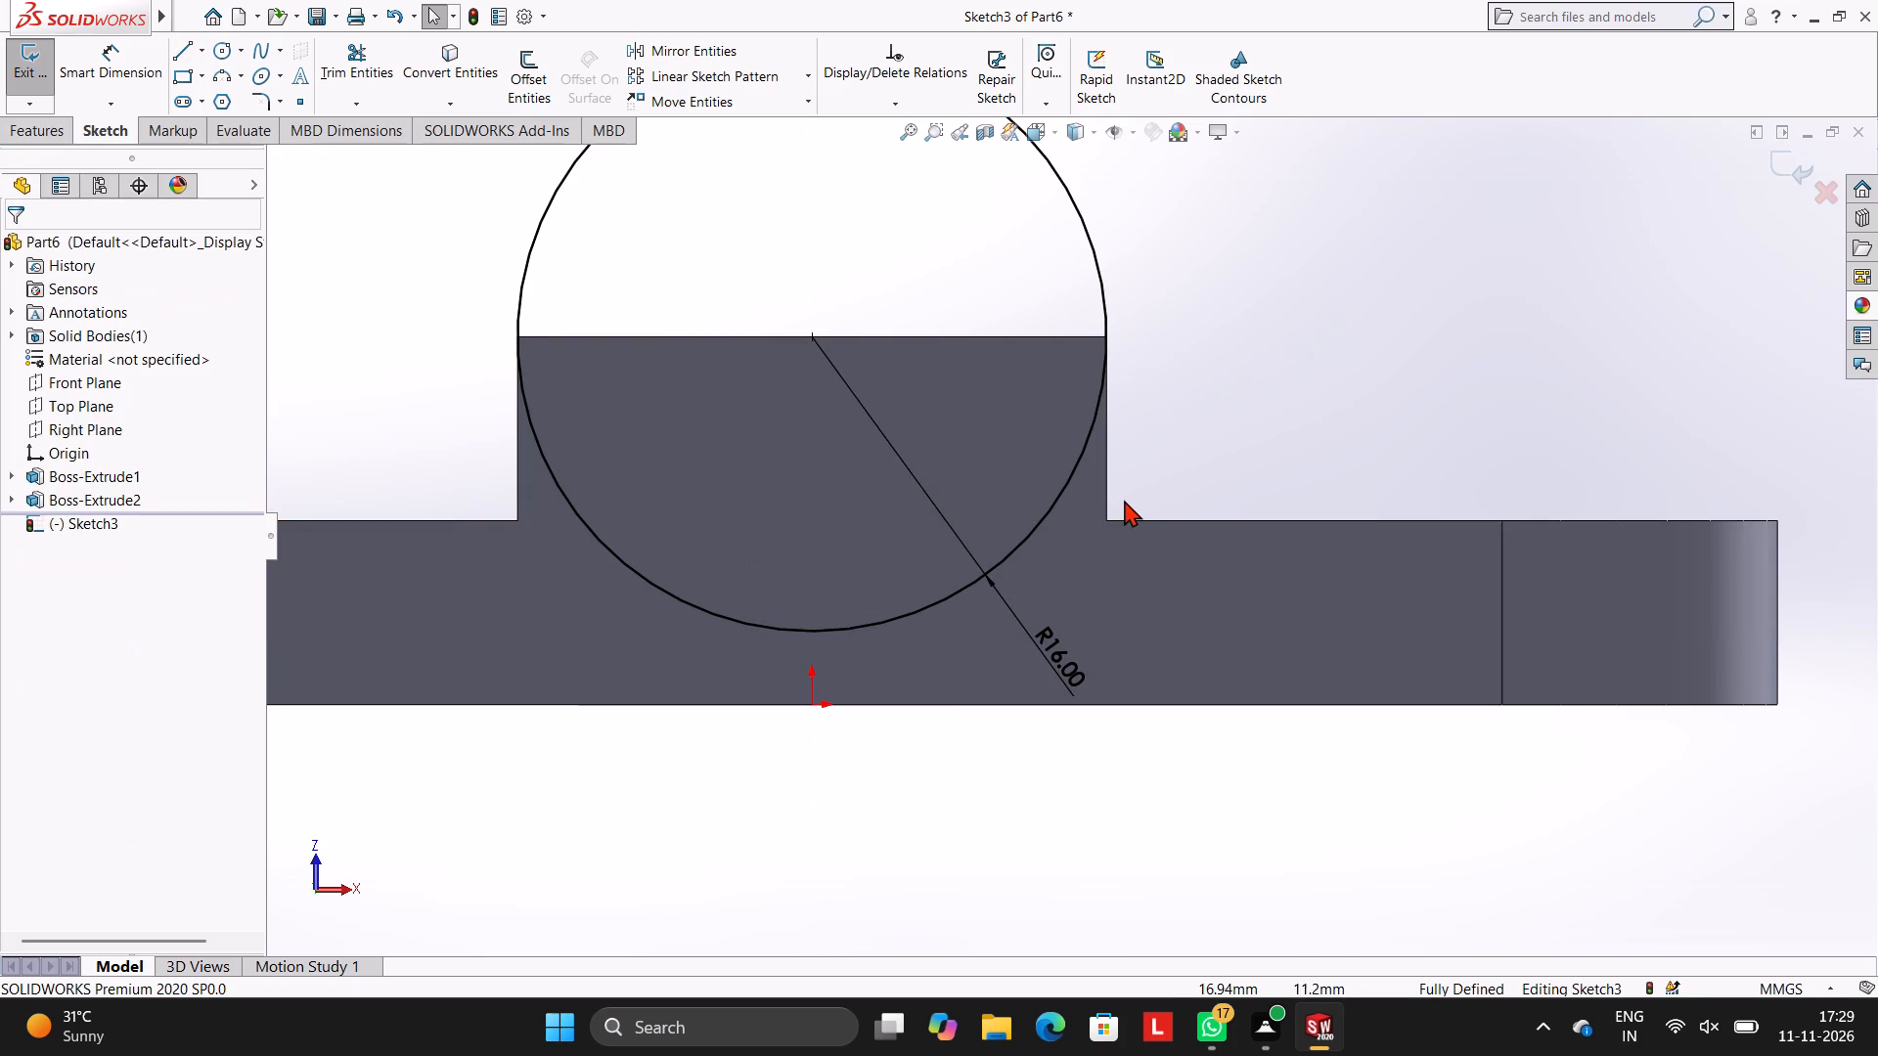
Undo the 16 mm radius circle on the stepped front face.
key("ctrl+z")
key("Escape")
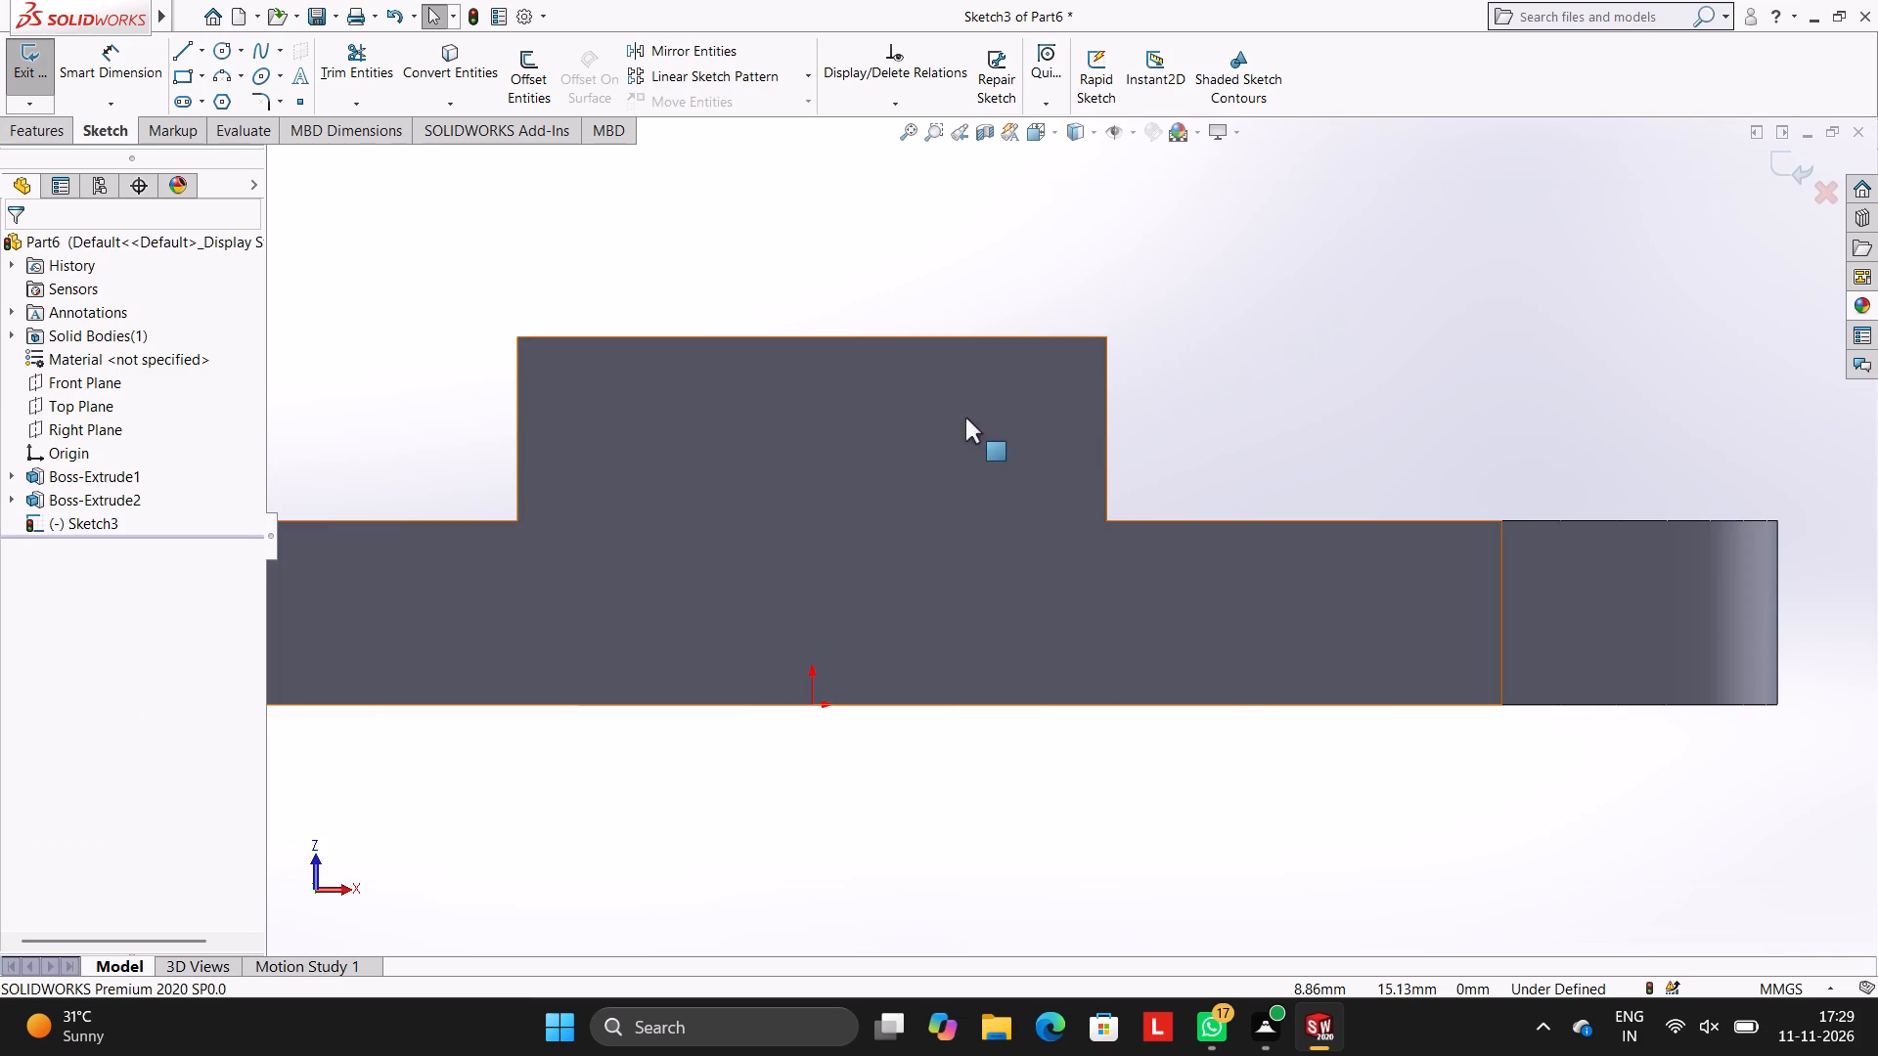
From the midpoint of the block's top edge, sketch lines 6 mm up, 16 mm horizontally to the right, and down to the block's corner.
scroll(887, 416, "up", 3)
scroll(889, 416, "down", 2)
scroll(1036, 498, "up", 2)
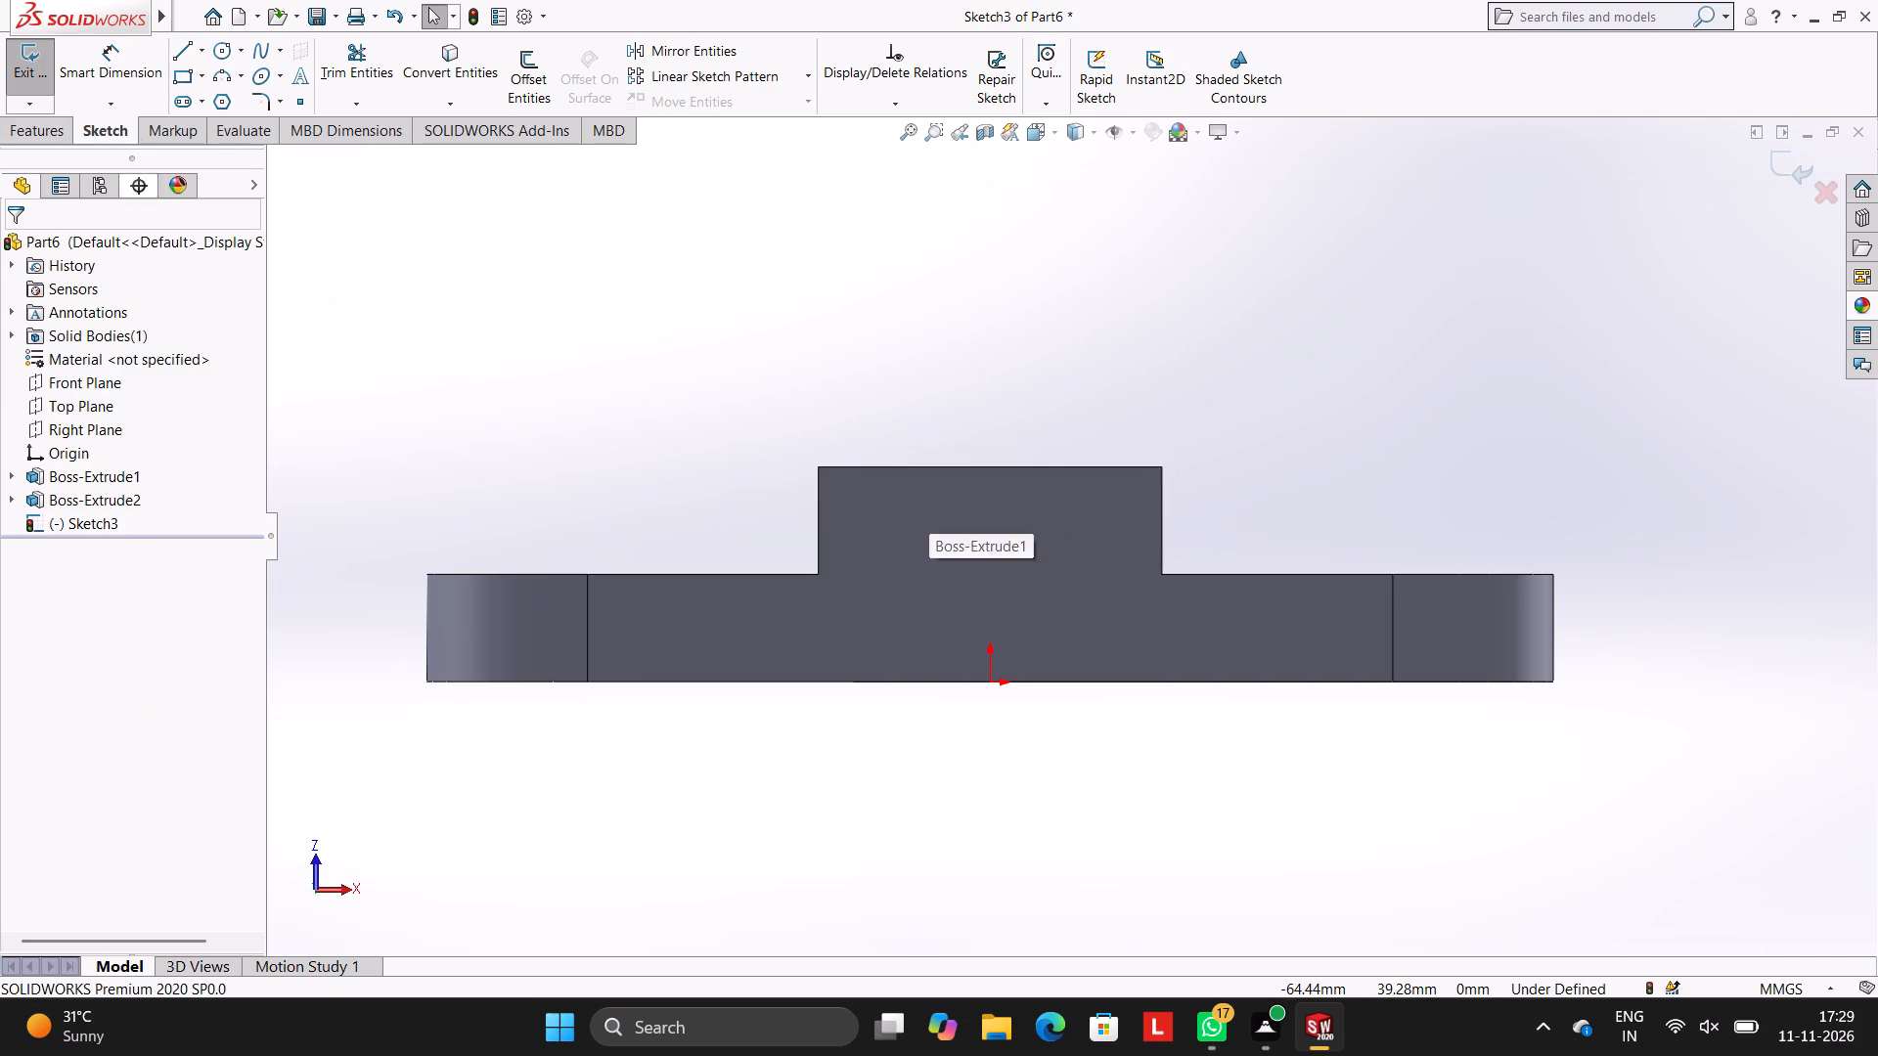
left_click(179, 46)
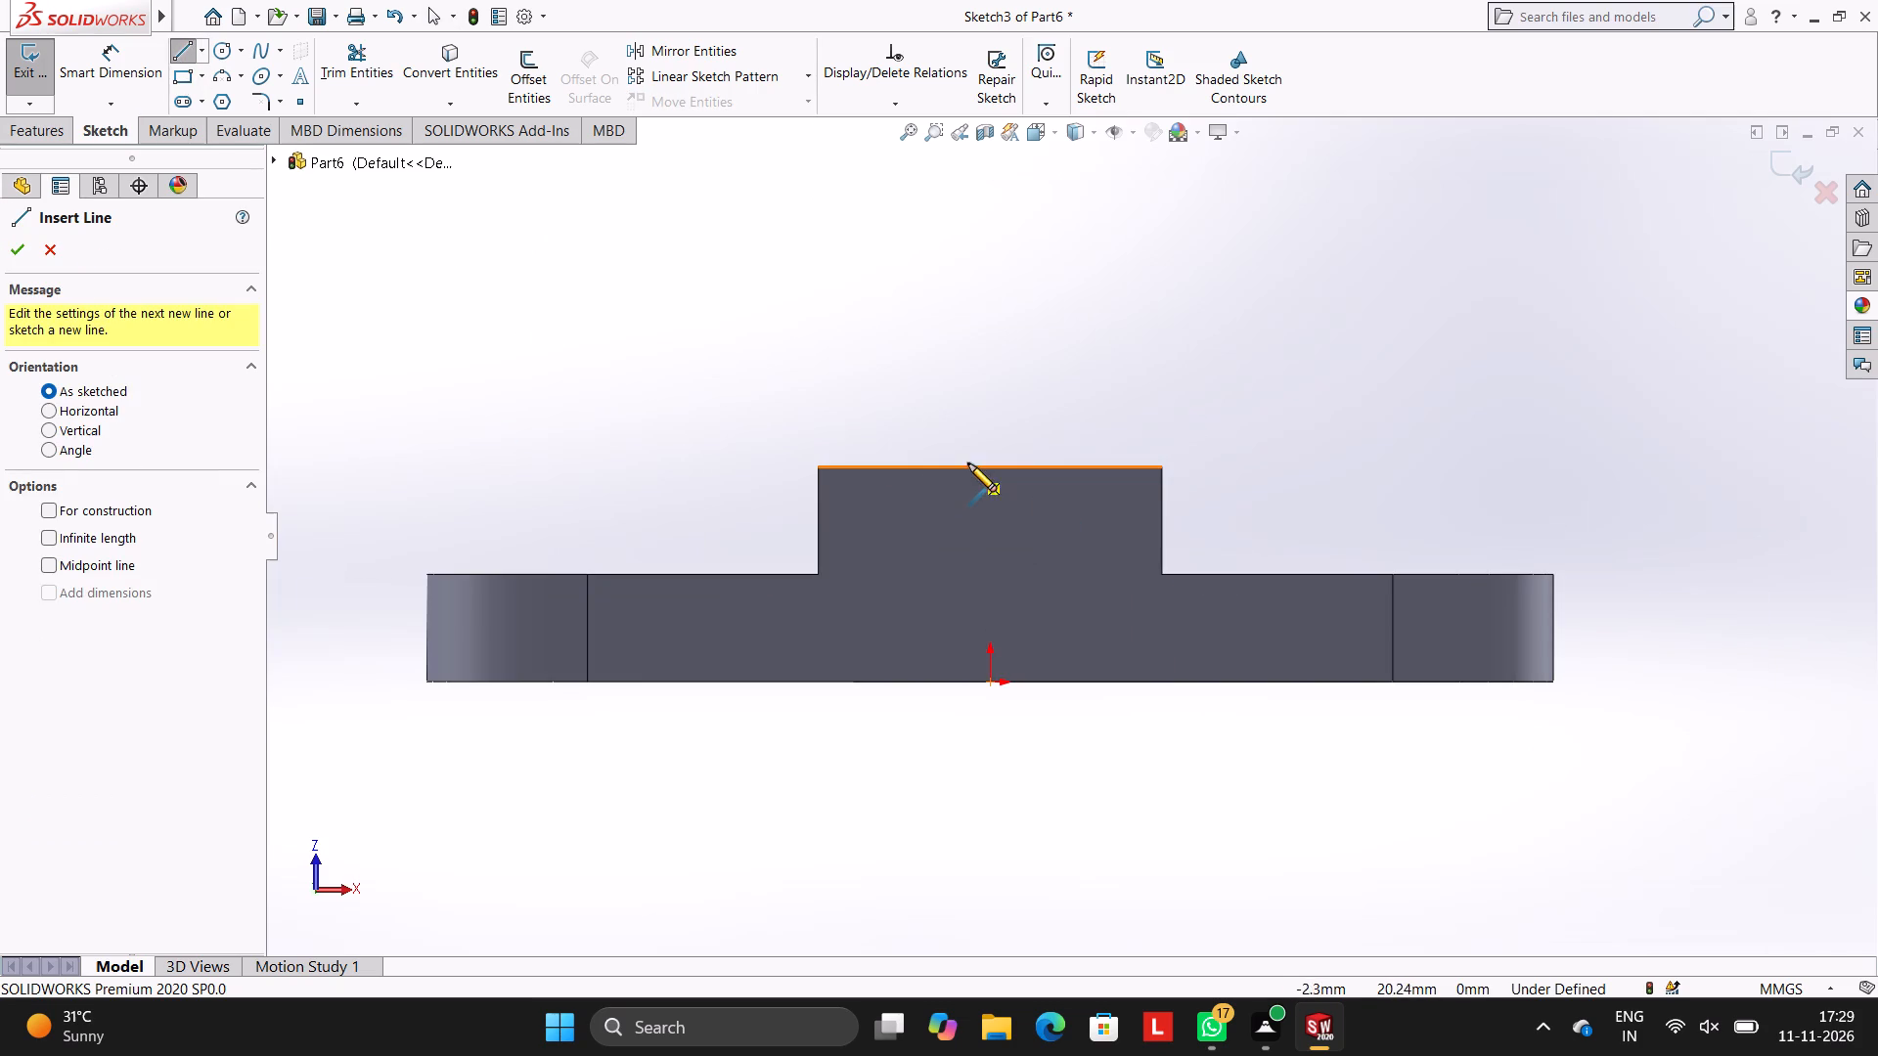
left_click(990, 464)
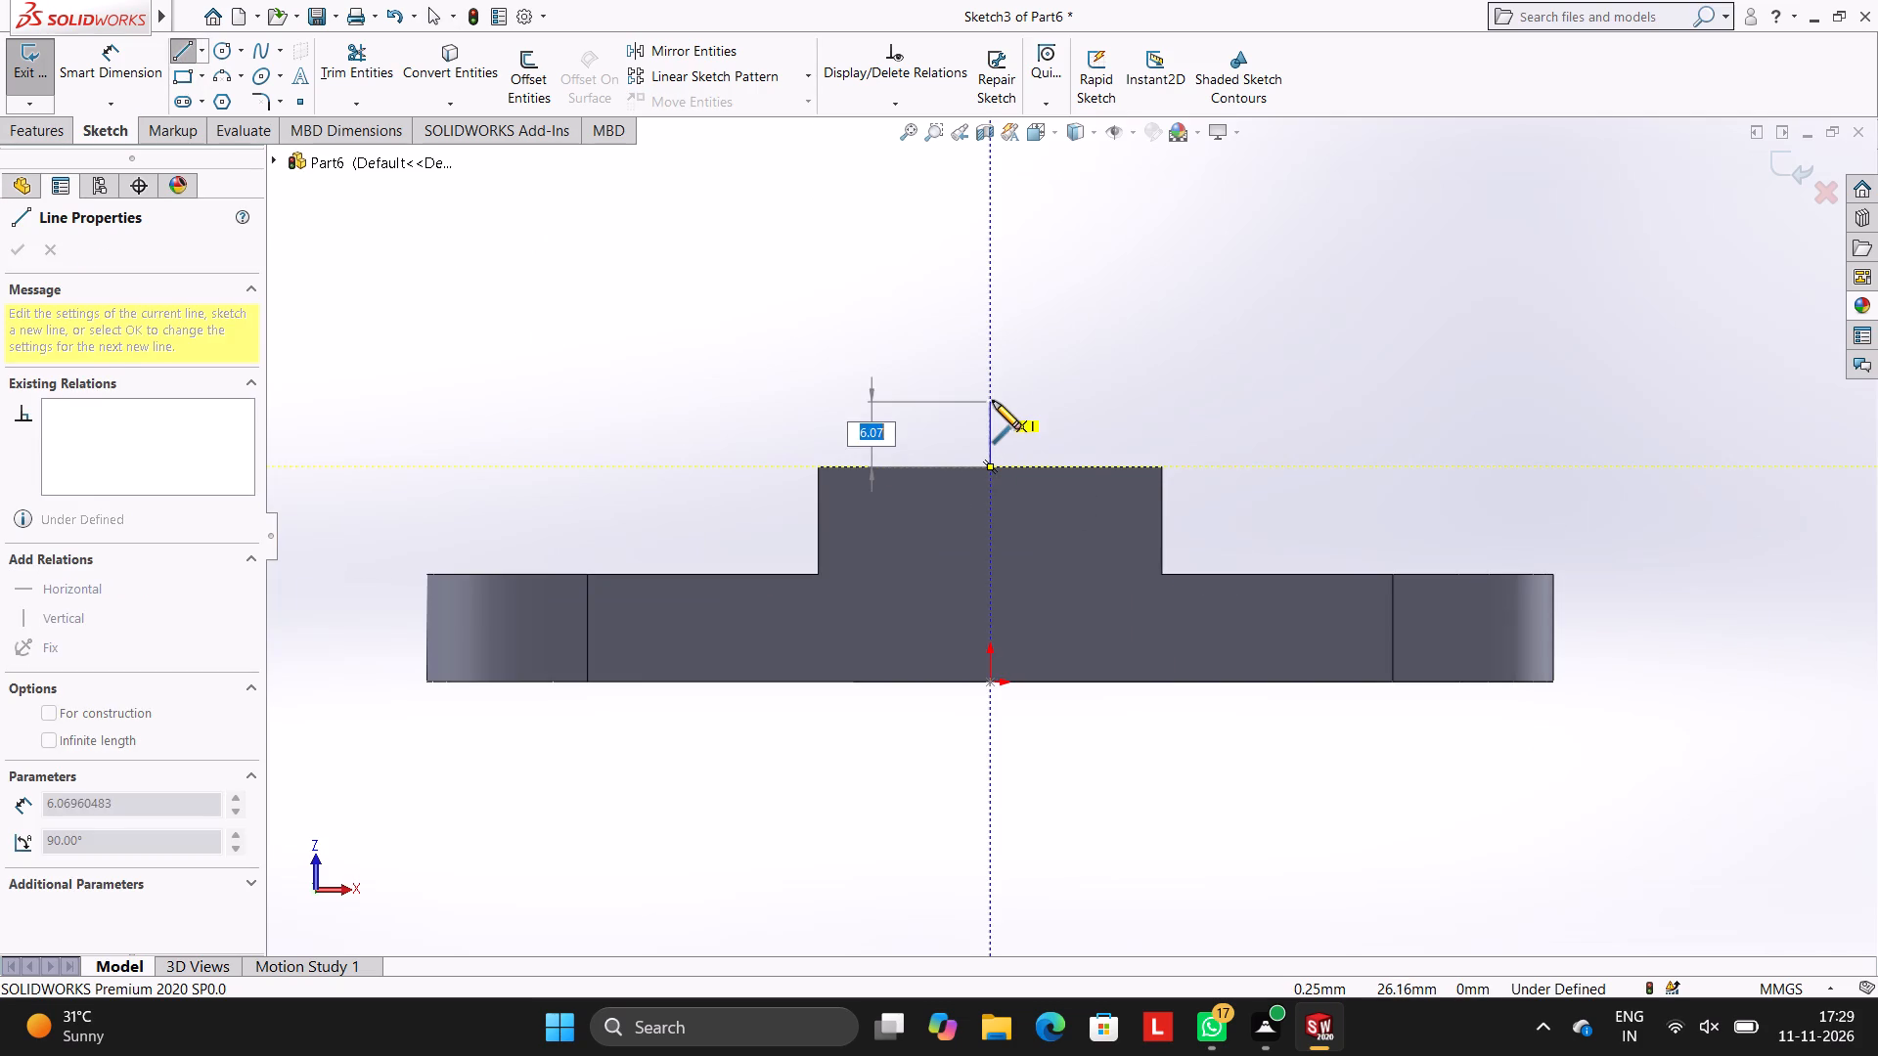
key("6")
key("Return")
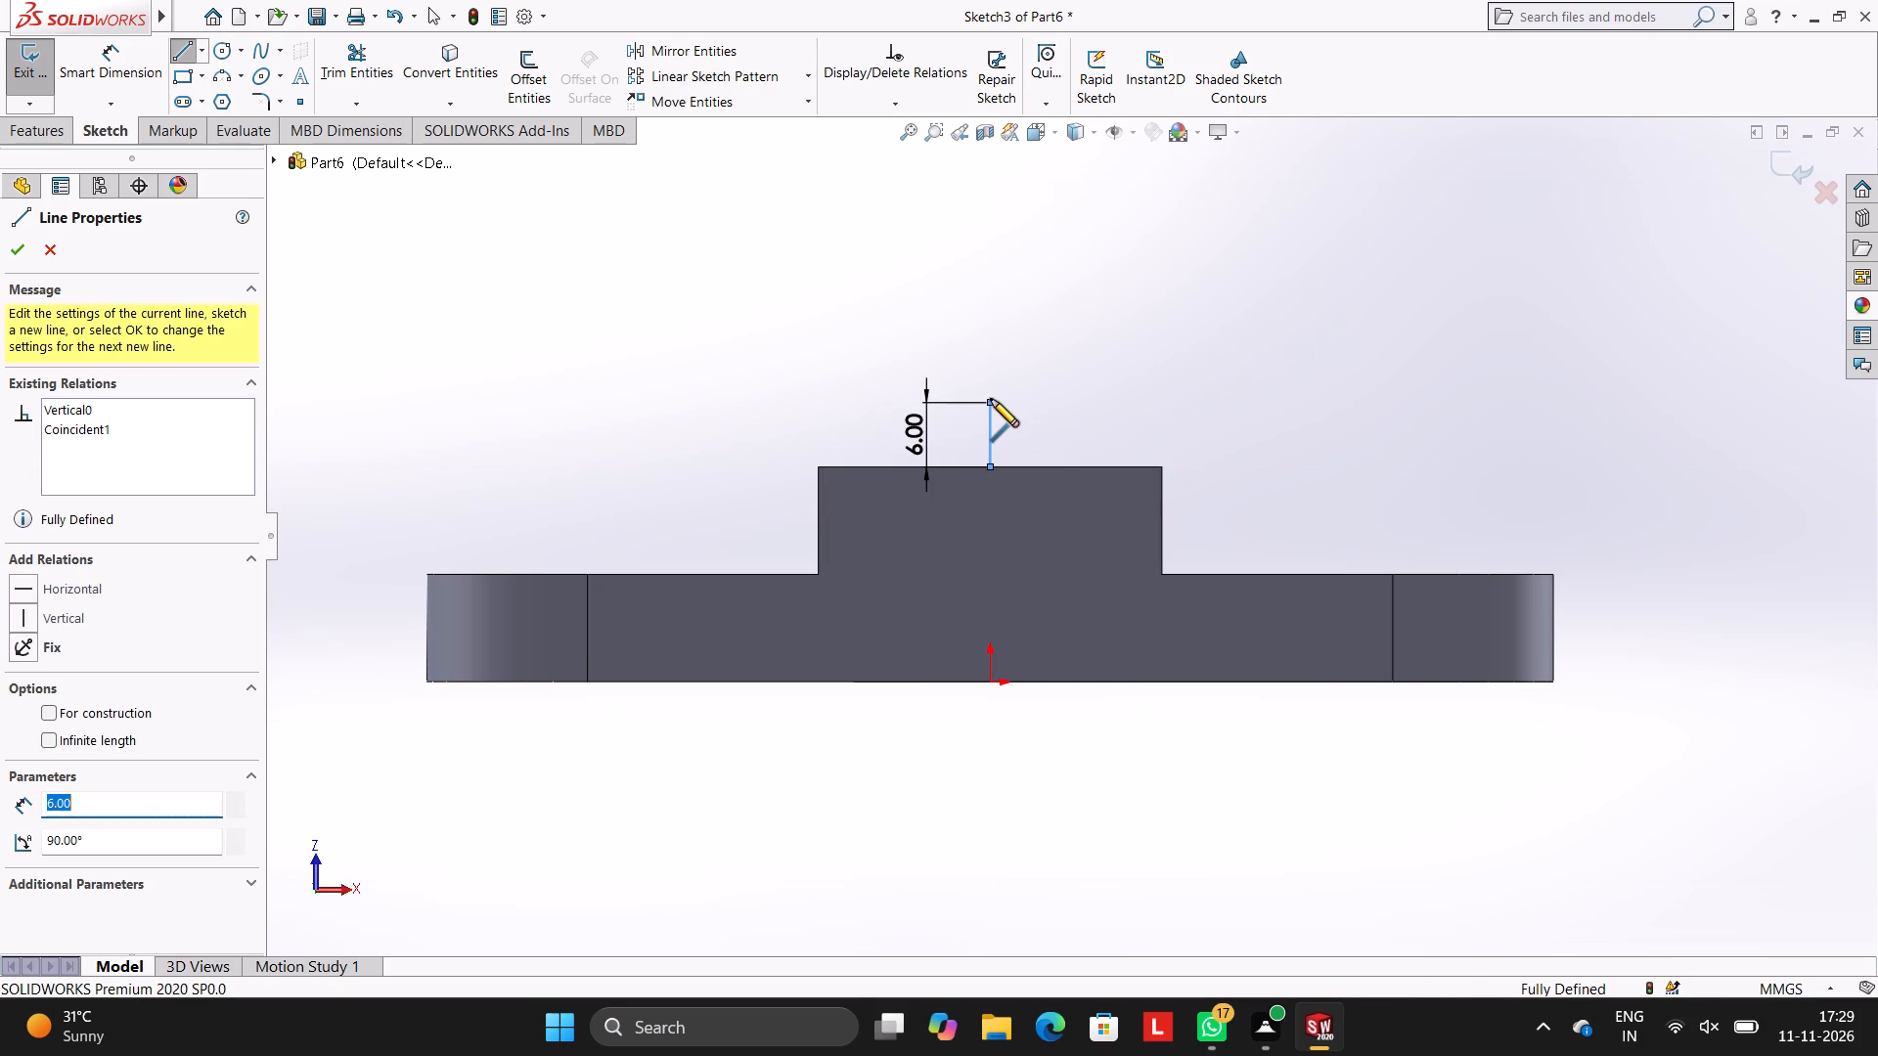
left_click(1163, 405)
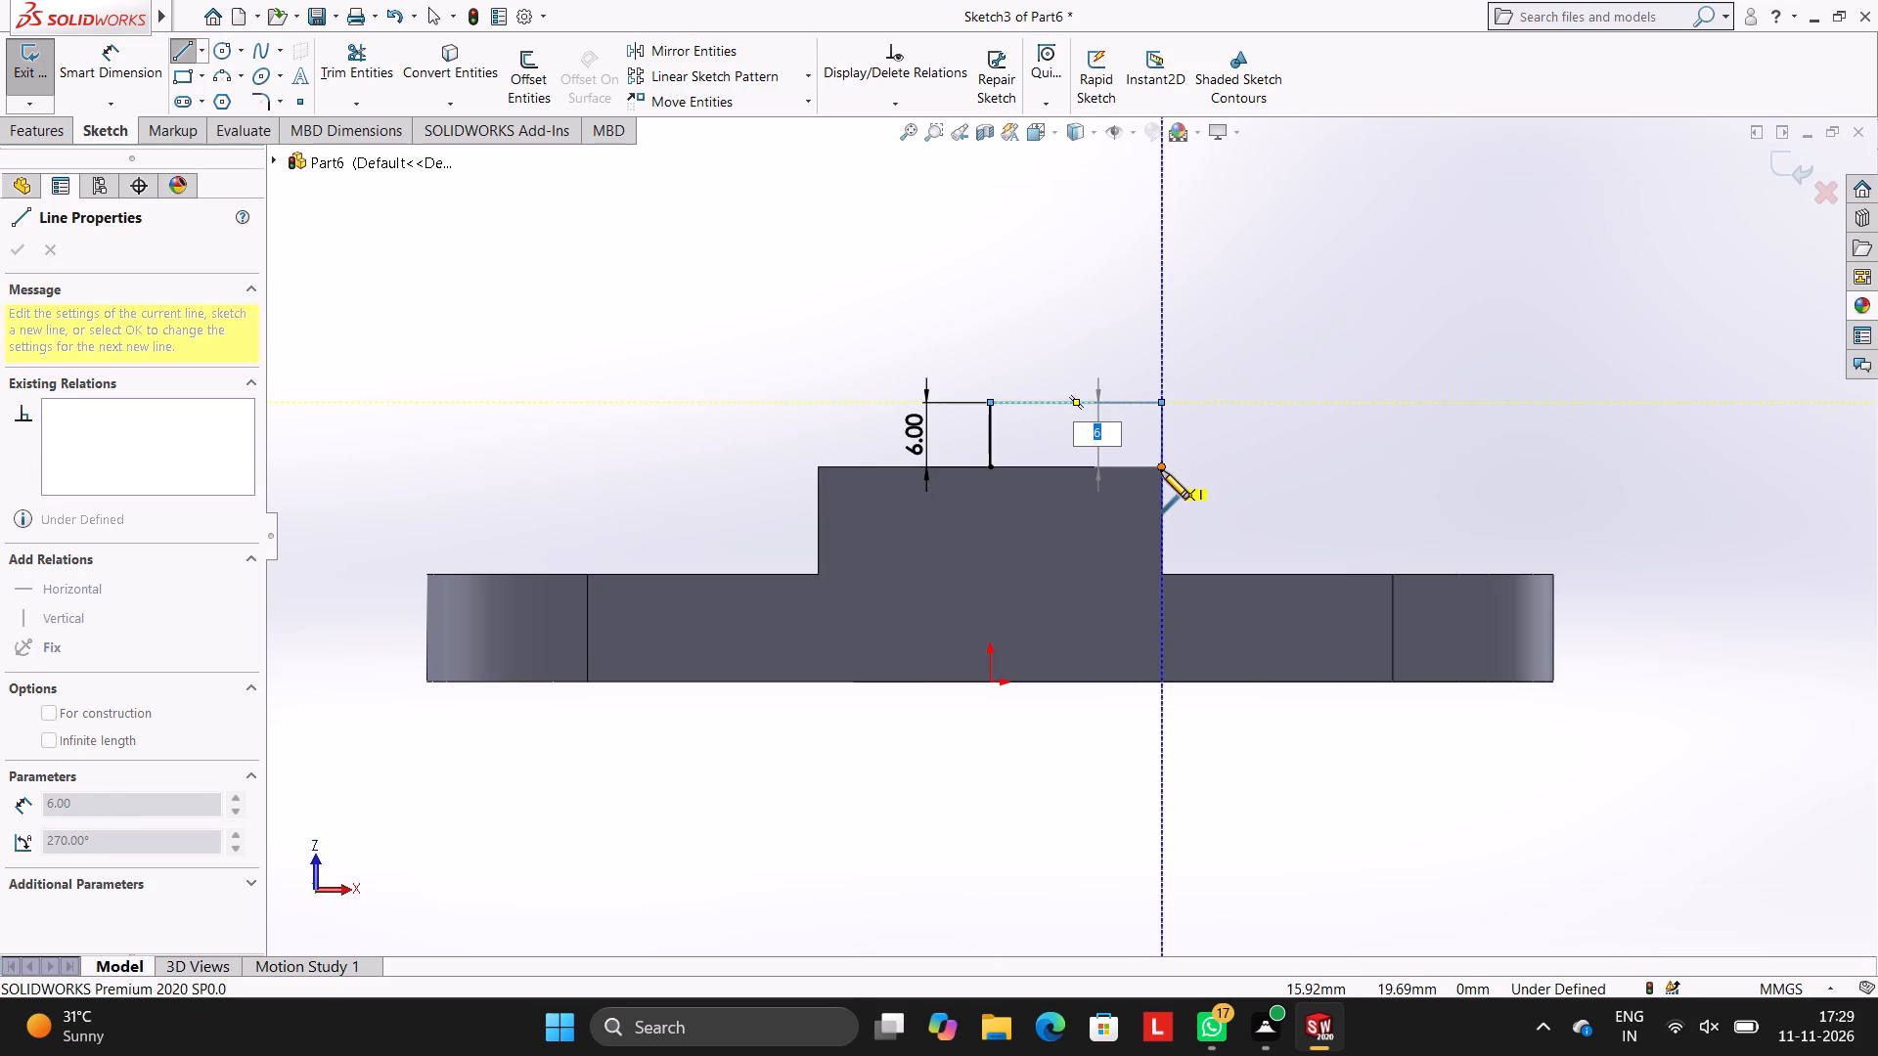
left_click(1161, 470)
Continue with a base line along the block's full top edge and close a matching 6 mm high rectangle left of the centre line.
left_click(816, 465)
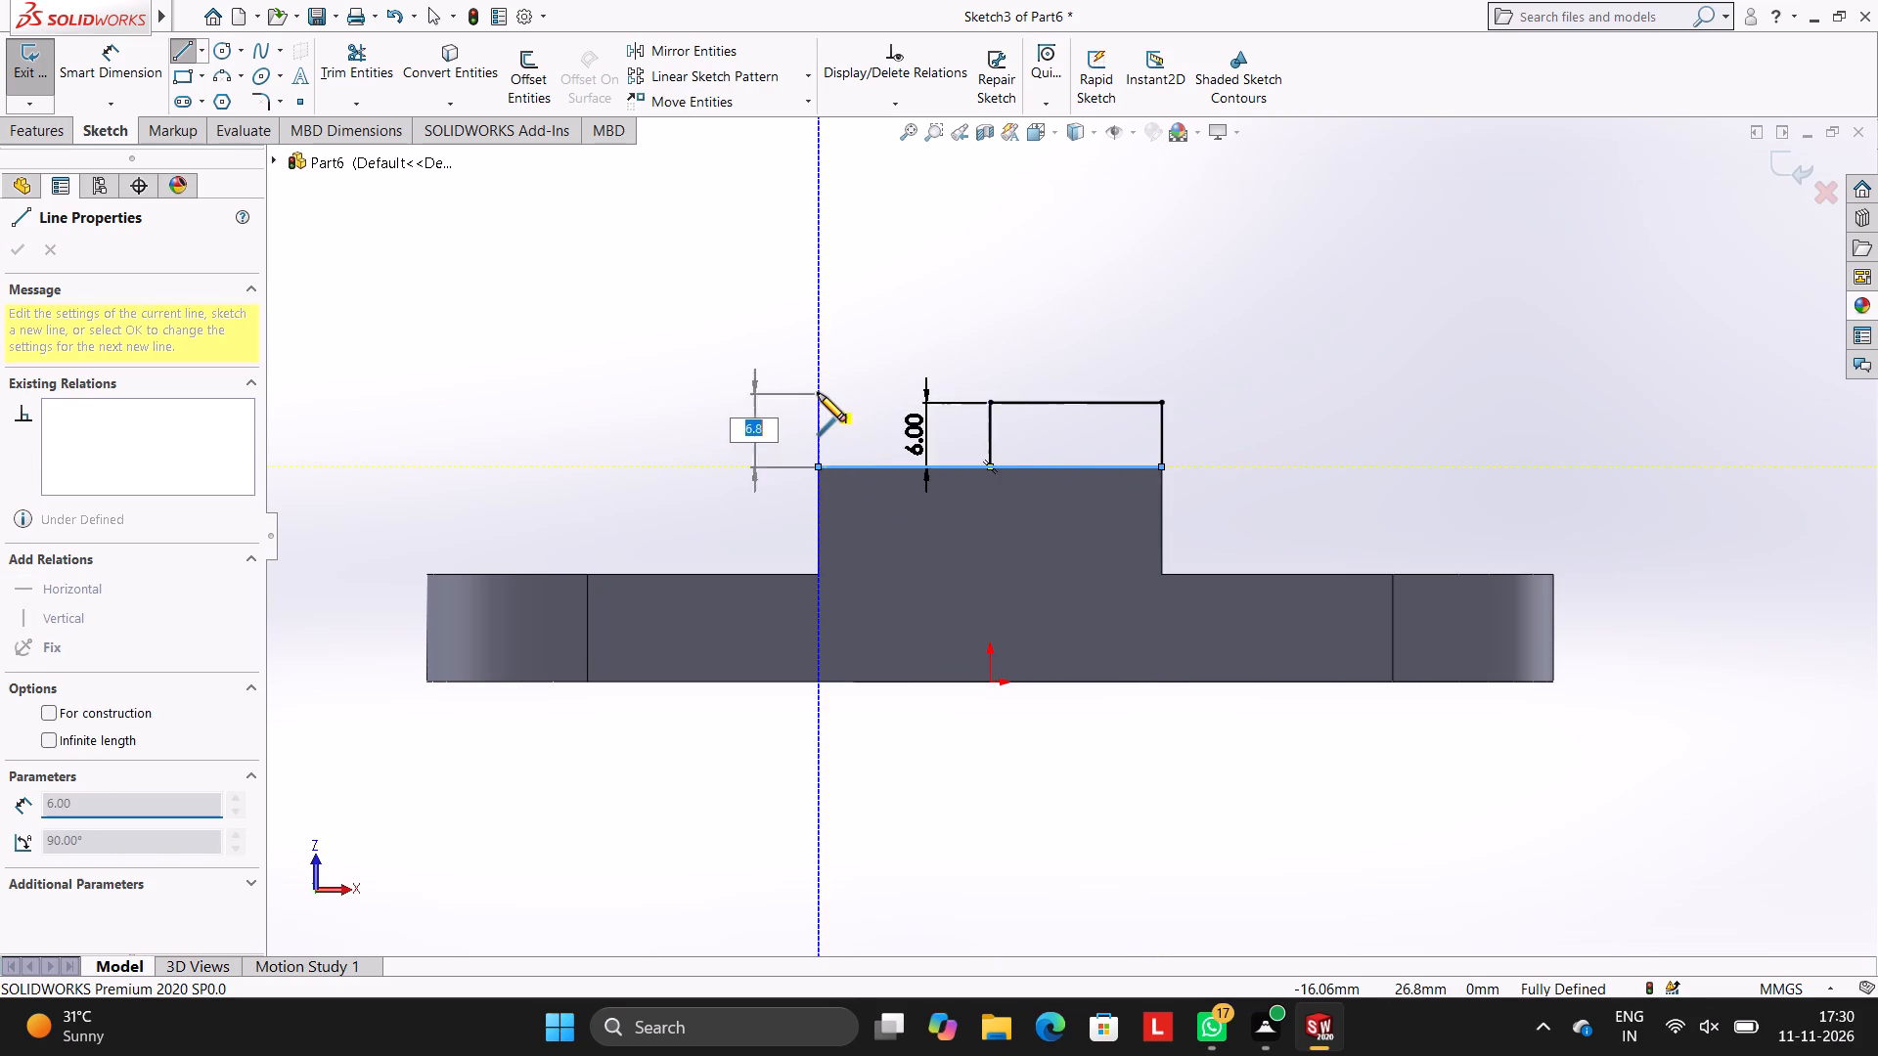
left_click(818, 402)
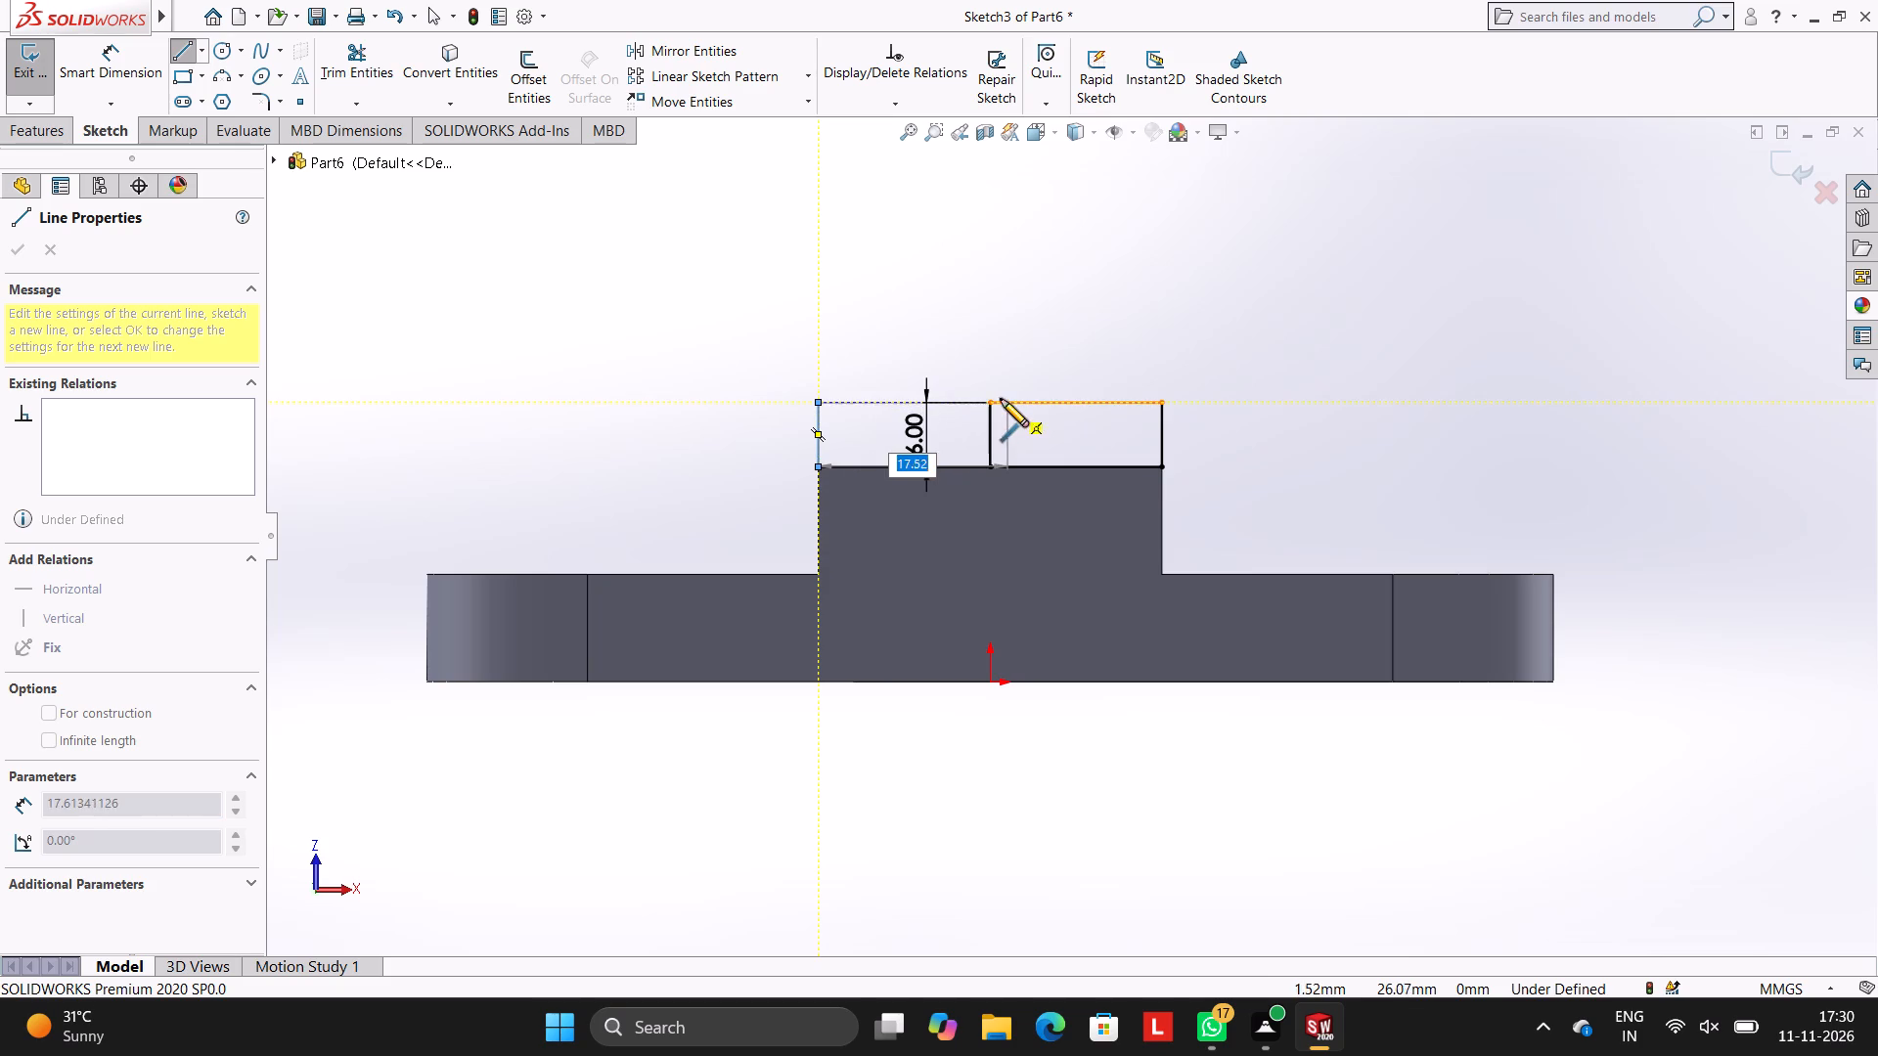
left_click(990, 402)
key("Escape")
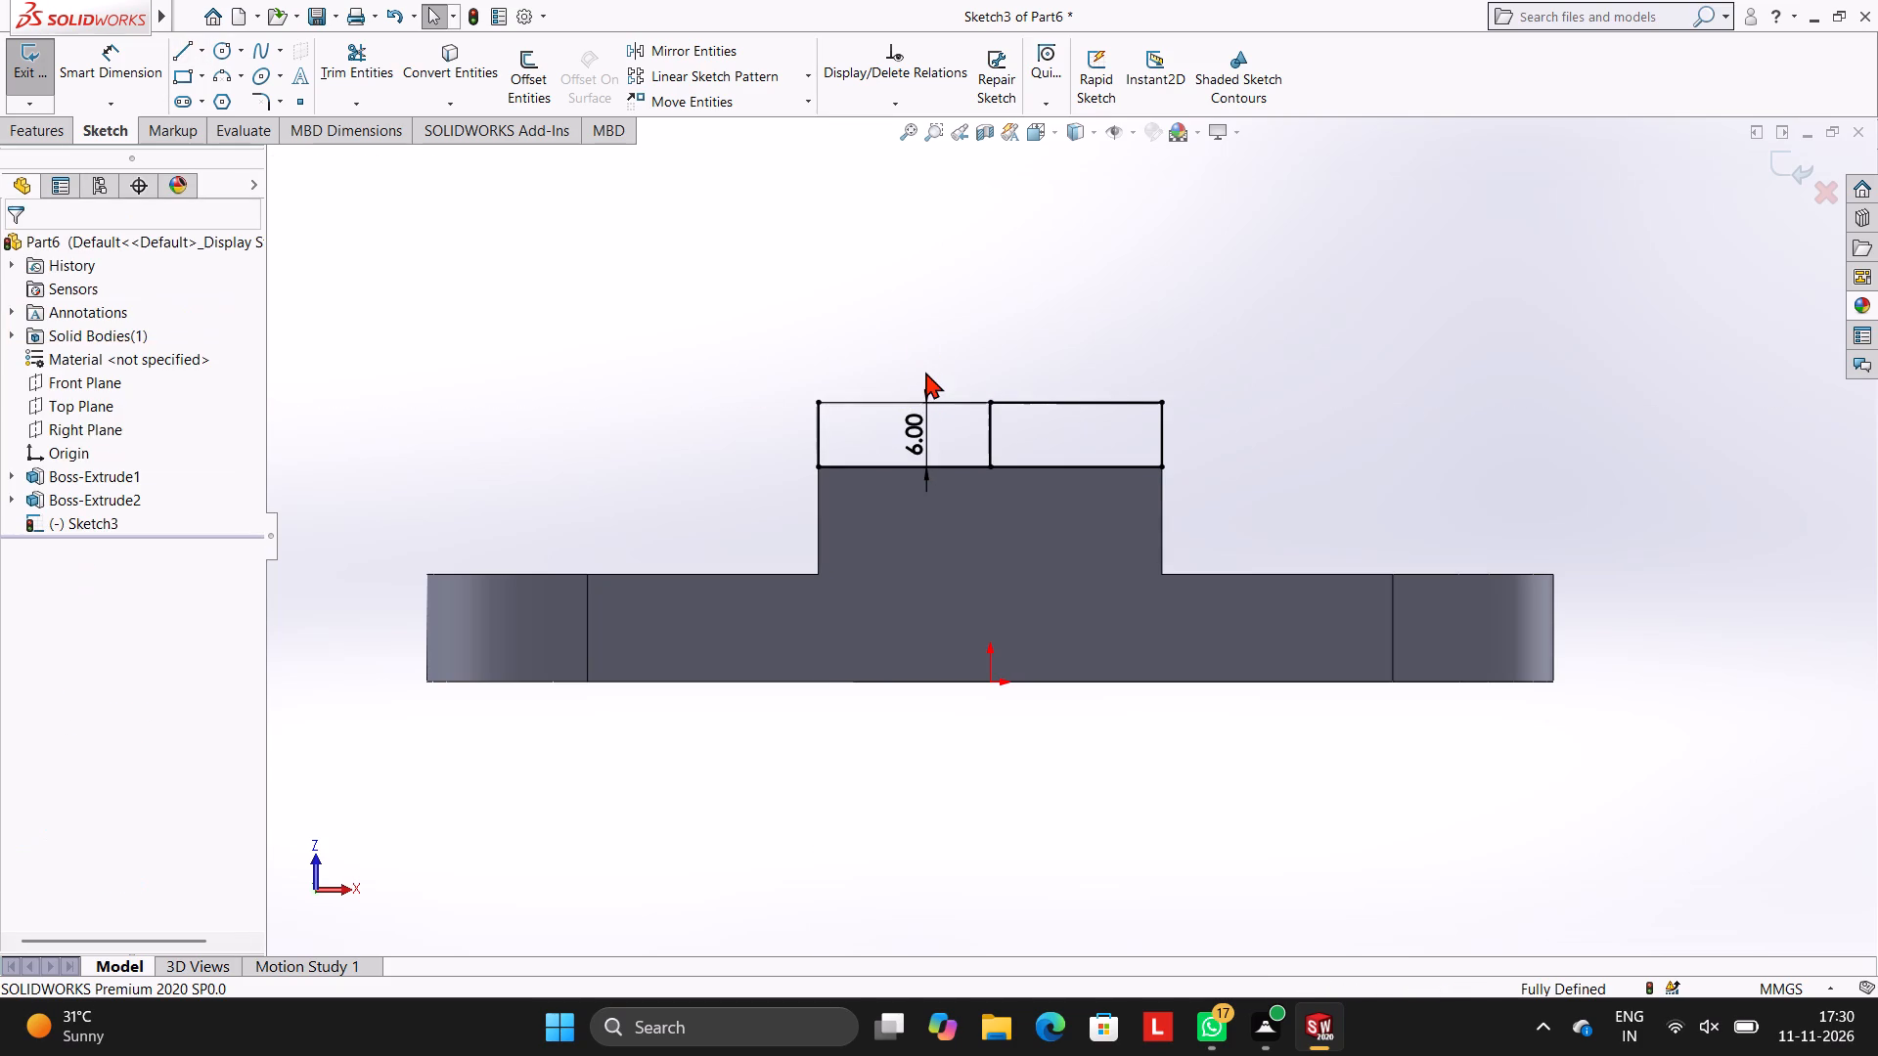
key("Escape")
key("Escape")
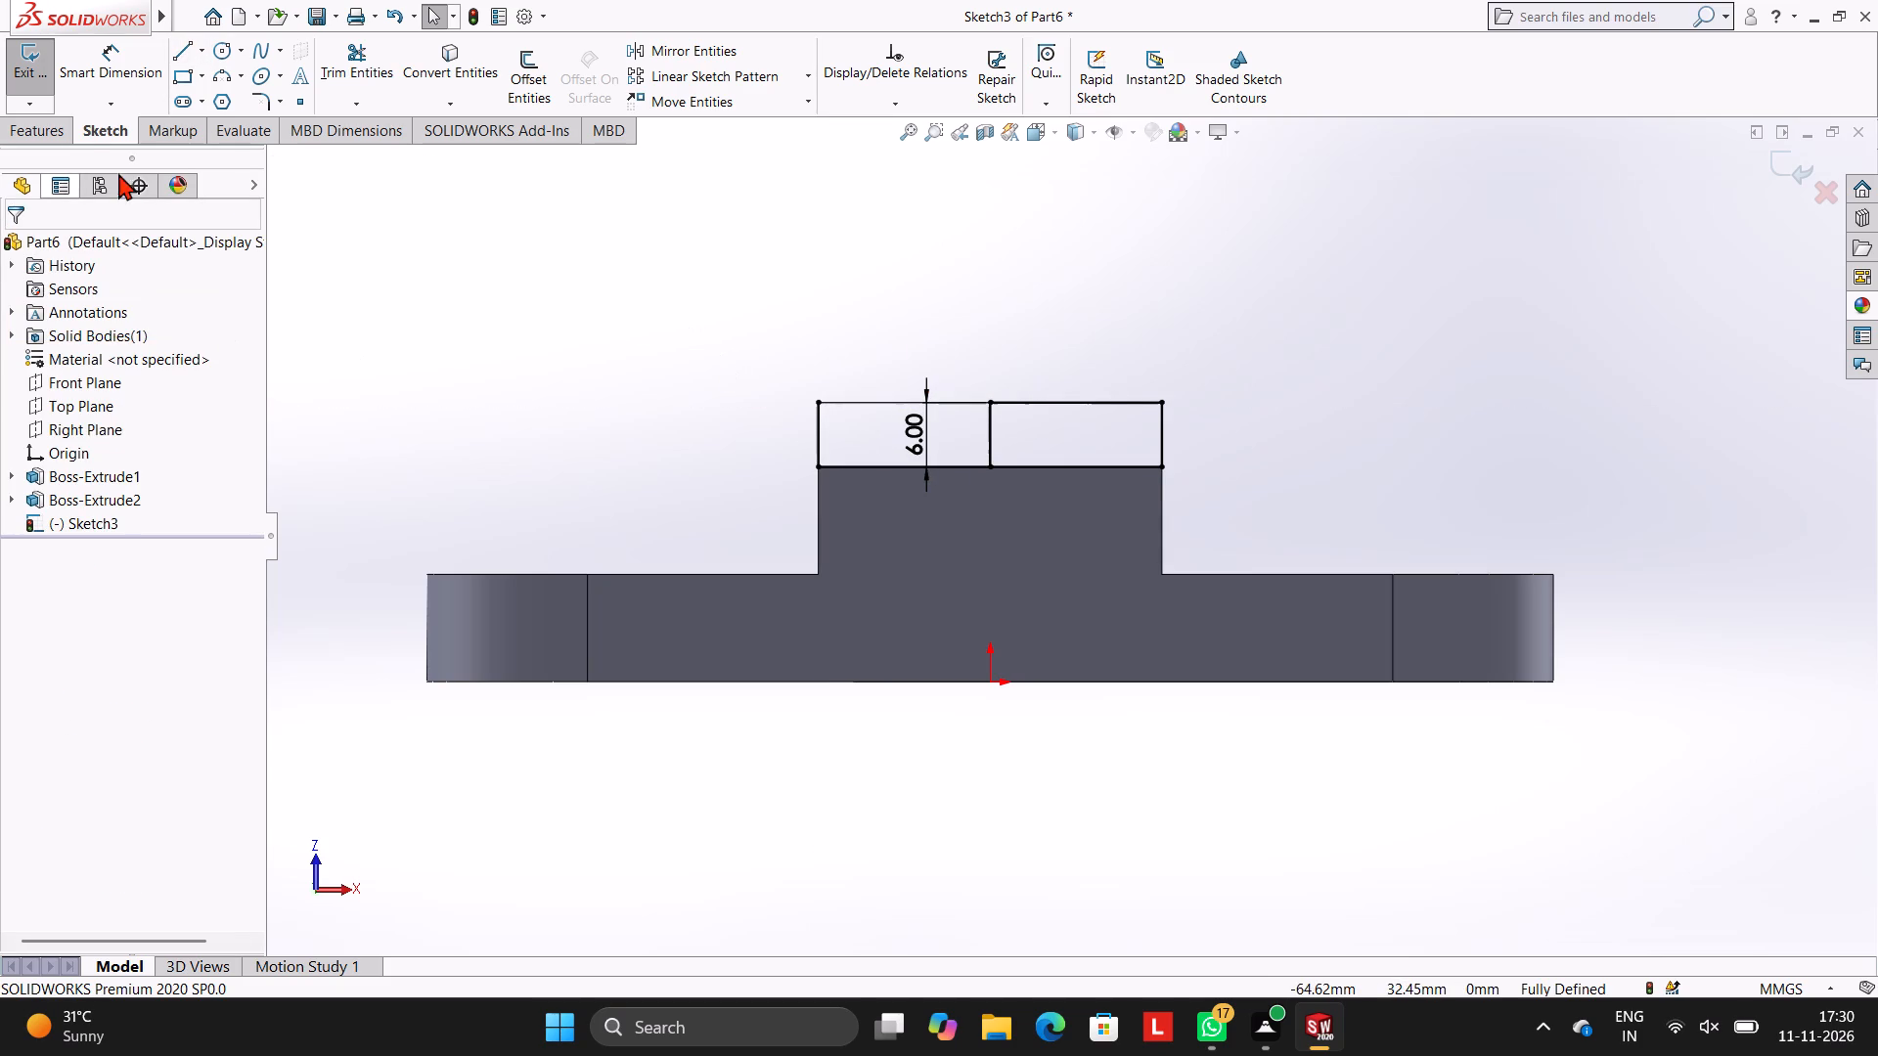
Extrude both rectangular regions as a boss with a blind depth of 55 mm, reversed so that it runs along the block.
left_click(57, 136)
left_click(38, 77)
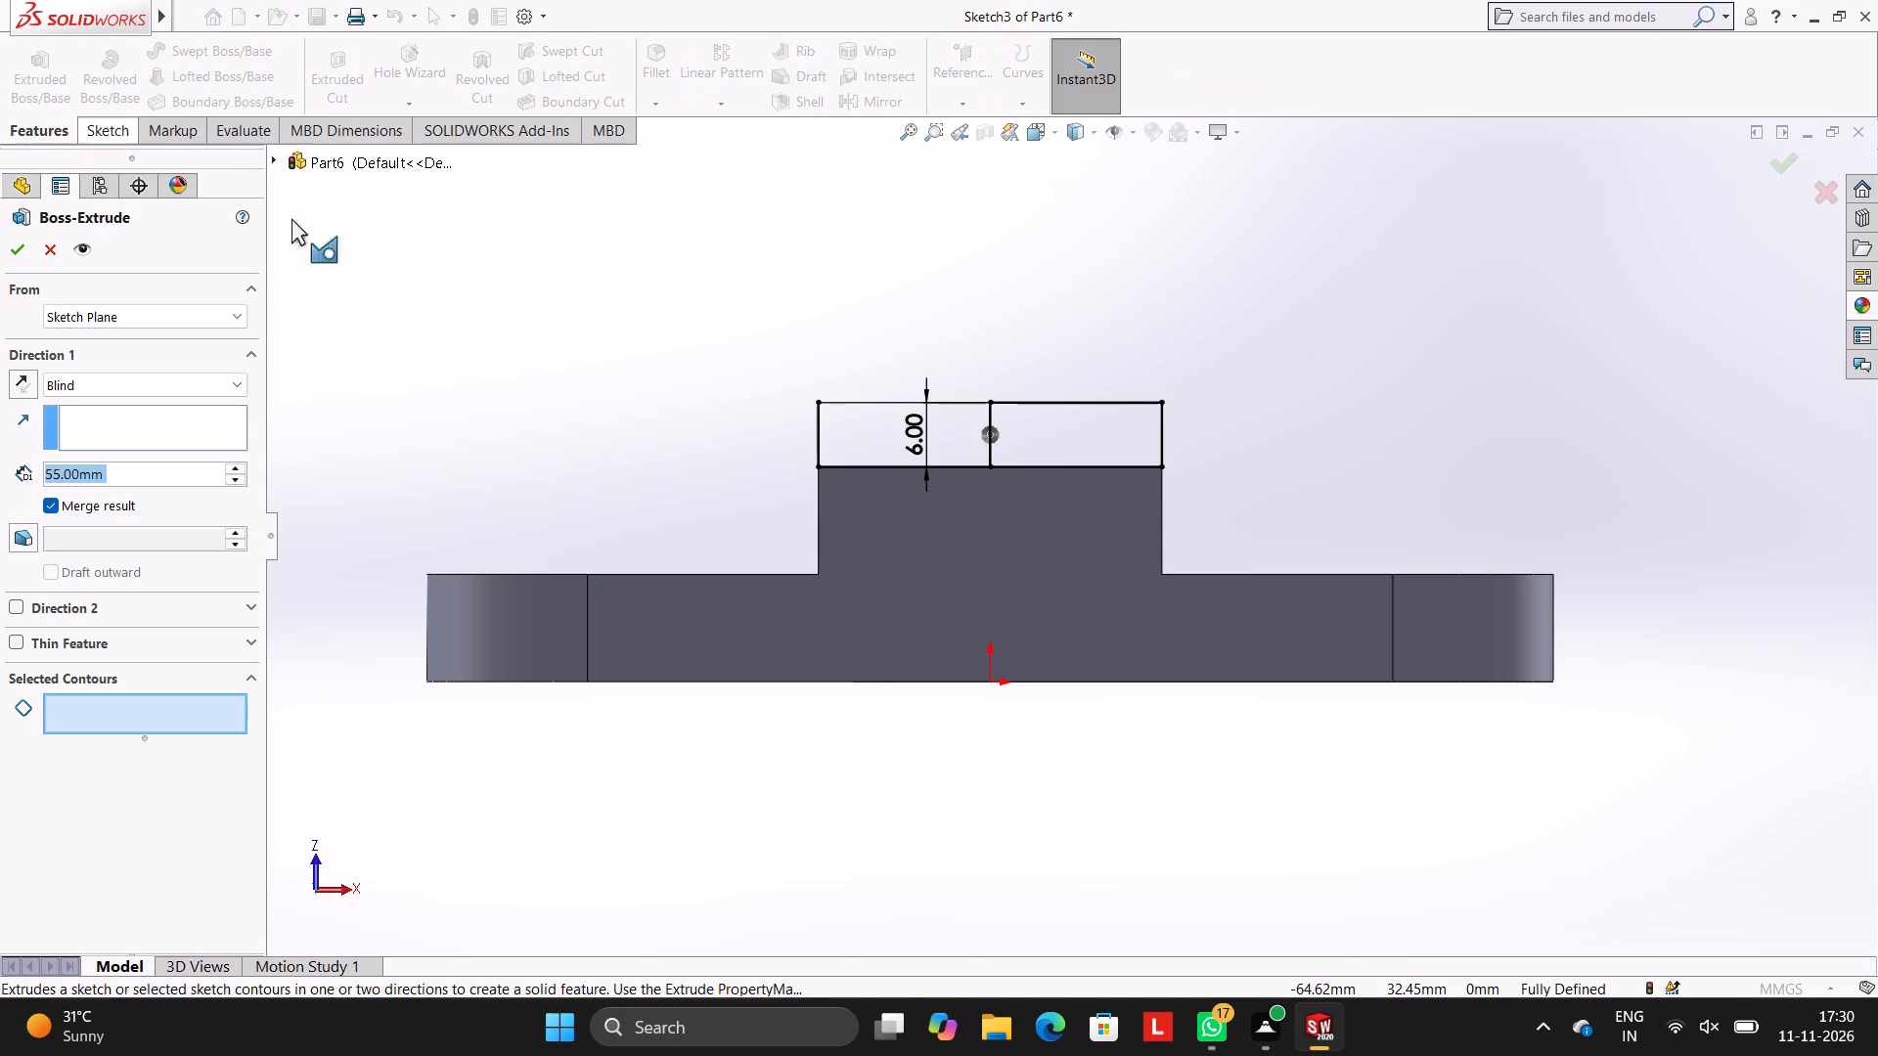
left_click(938, 413)
left_click(1008, 420)
middle_click_drag(1111, 334, 1031, 466)
scroll(1062, 419, "down", 1)
left_click(18, 388)
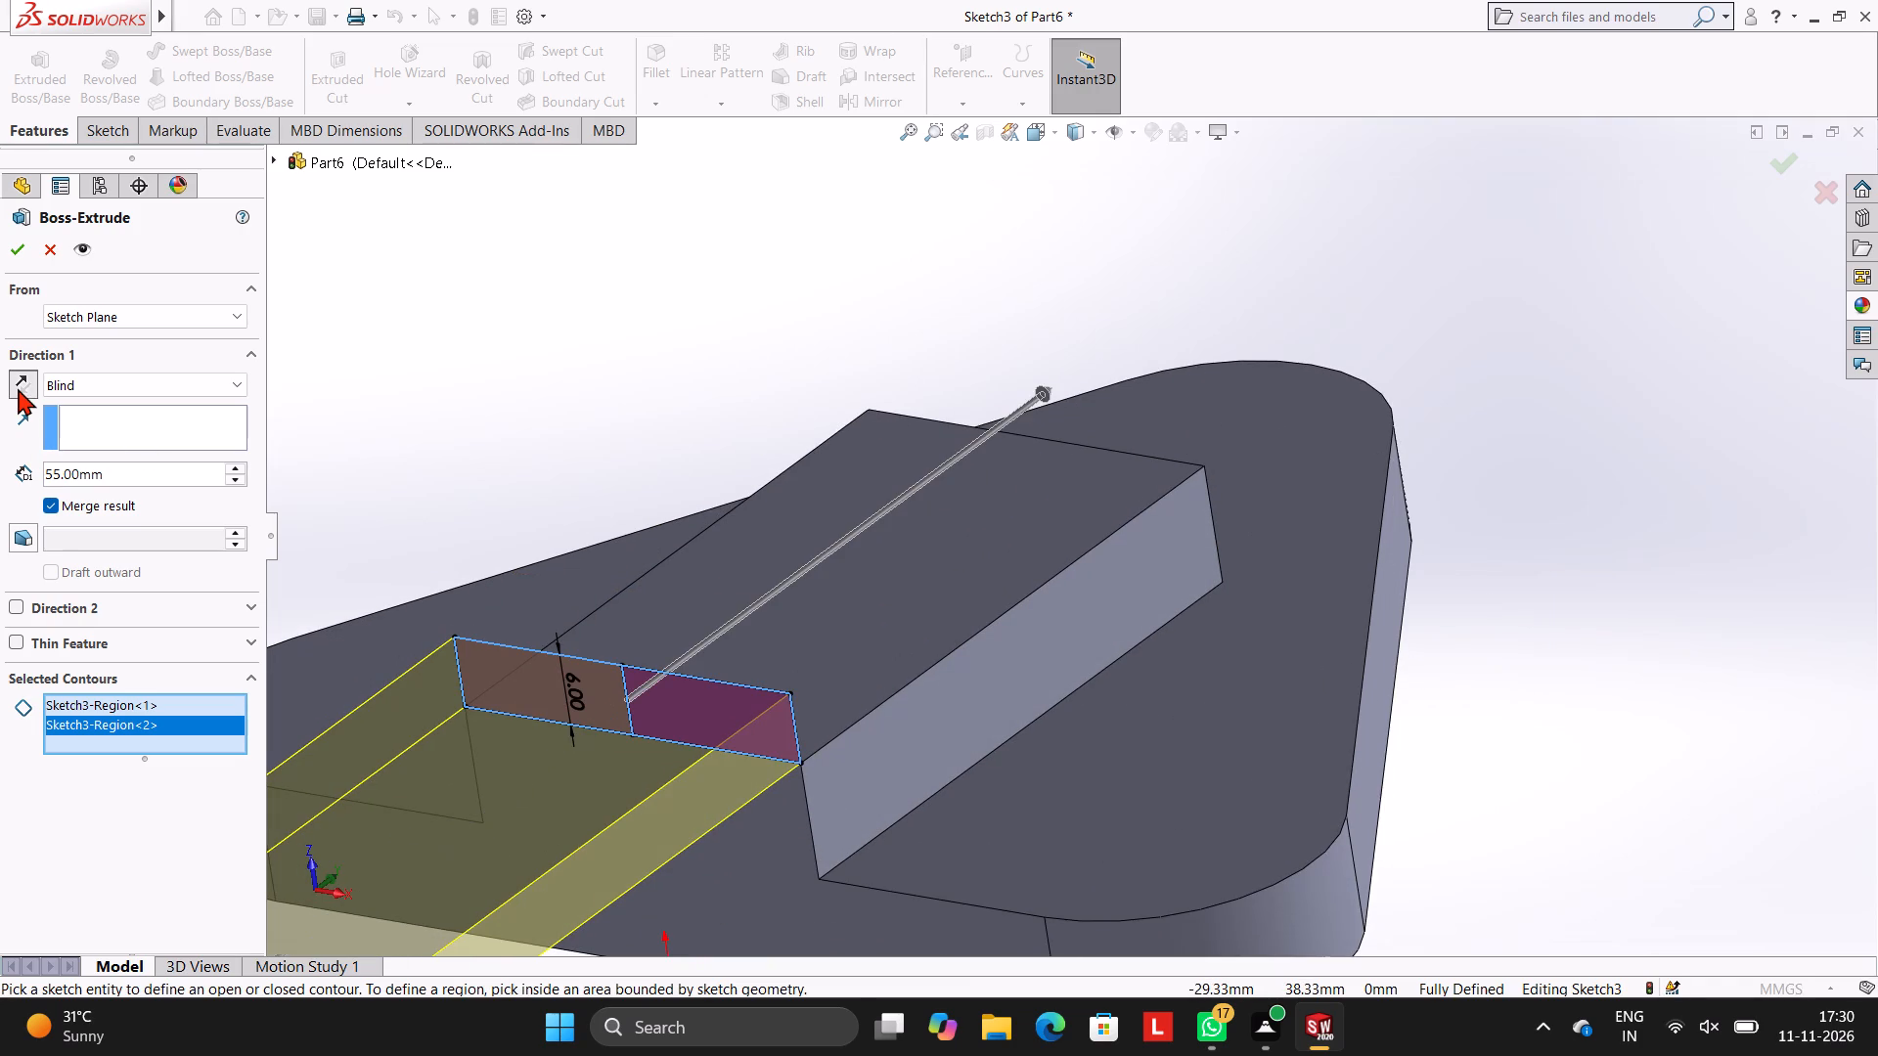
left_click(22, 244)
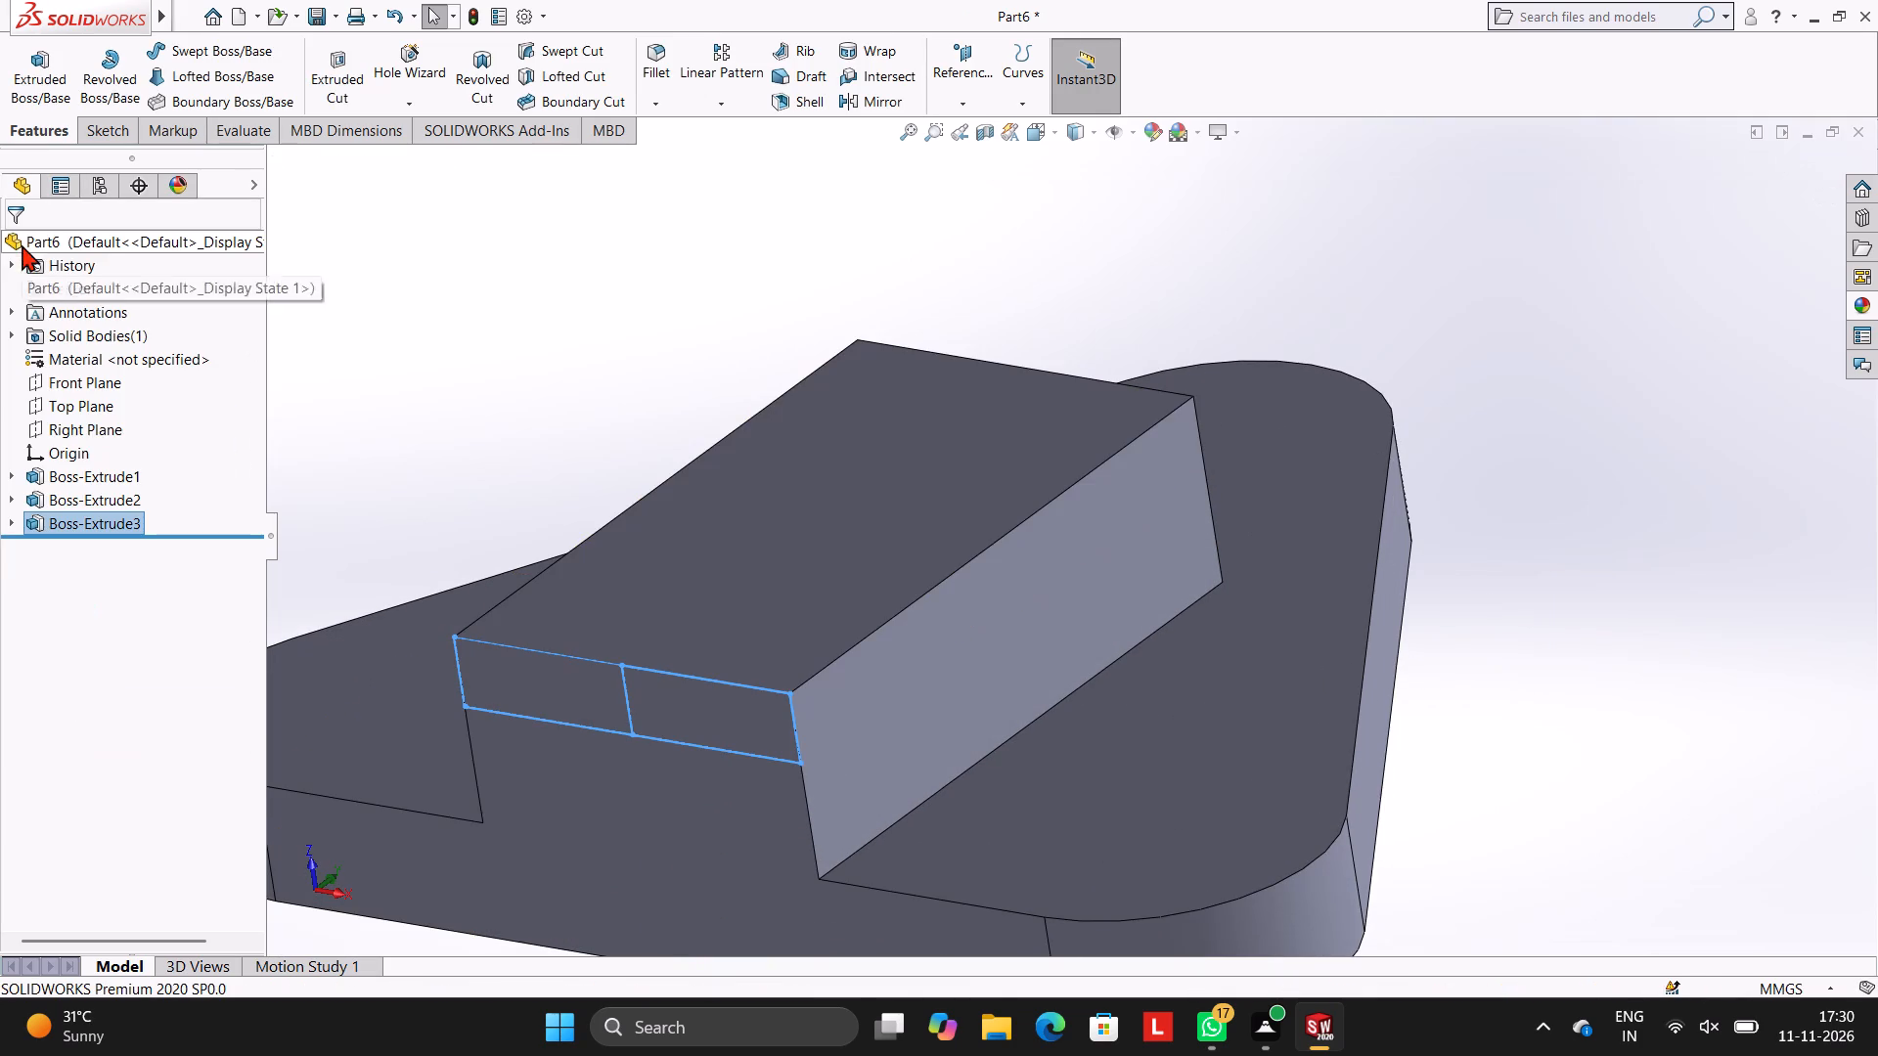
left_click(397, 264)
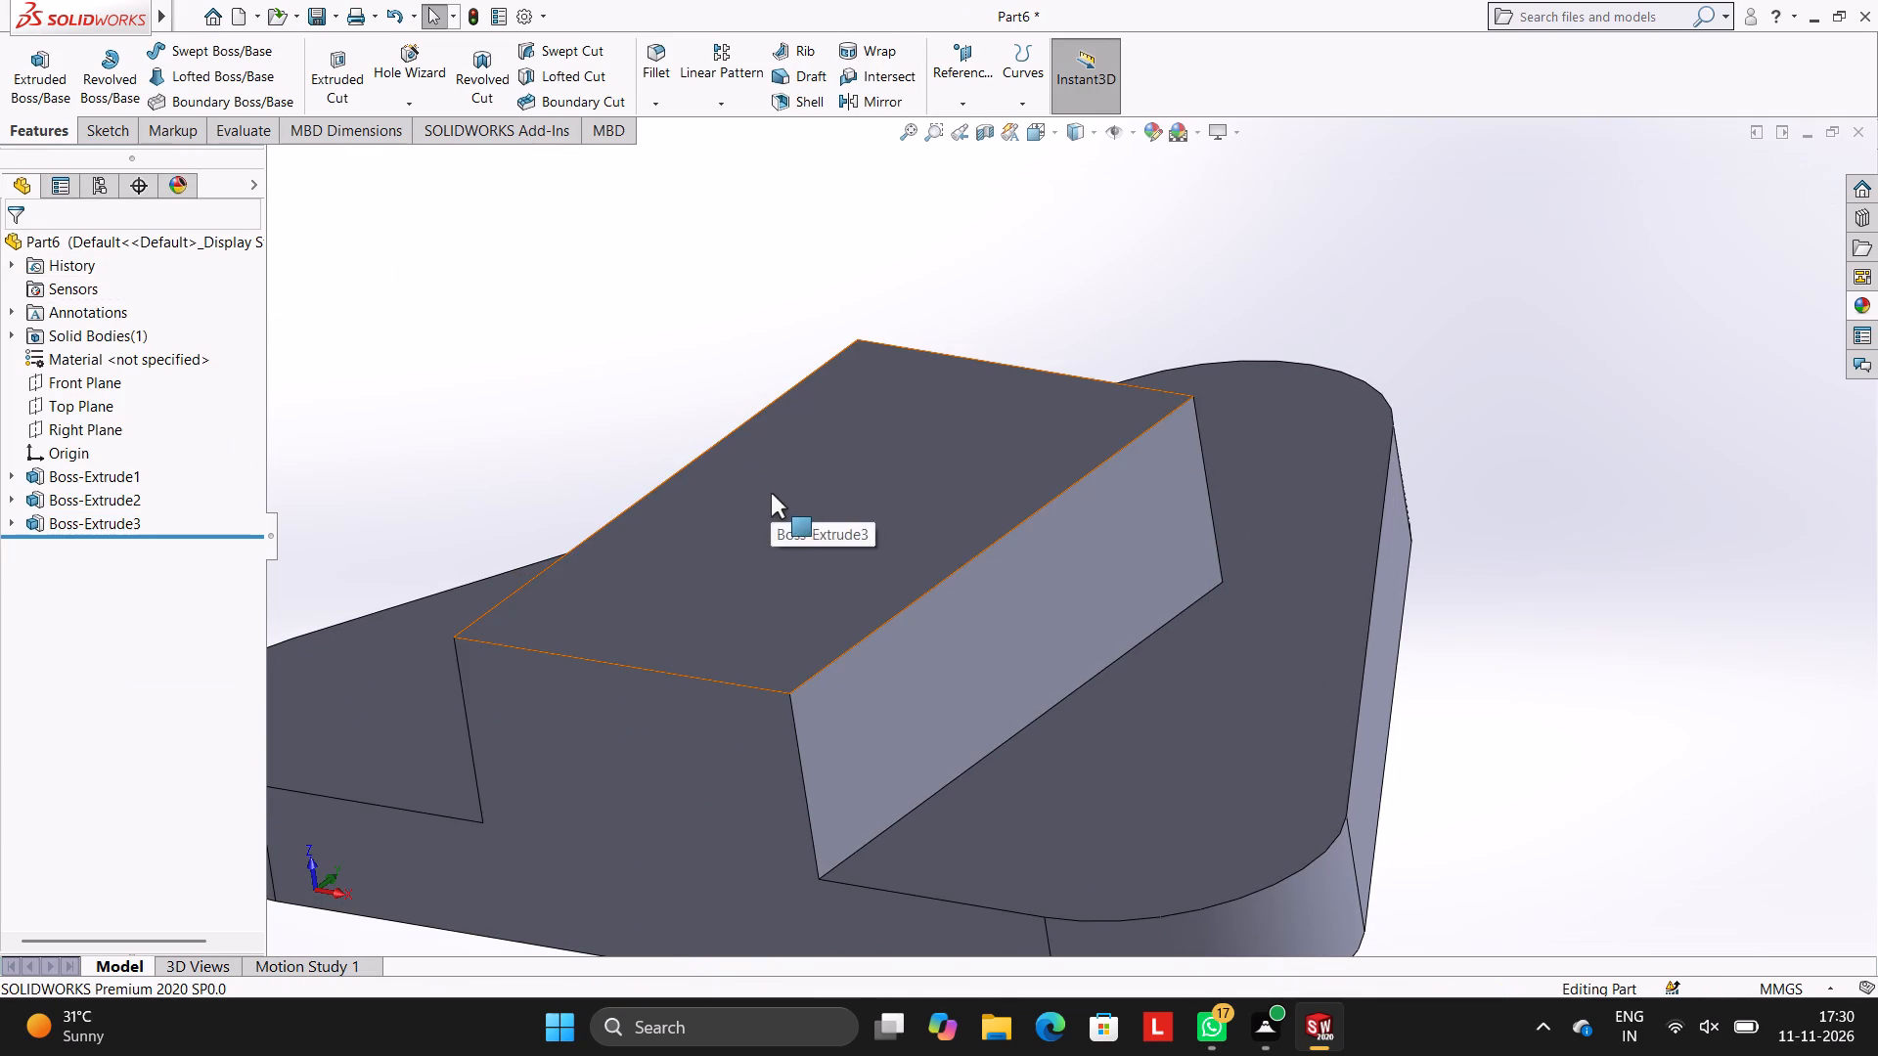
On the stepped front face, sketch a circle with a diameter dimension of 32 mm, centred on the midpoint of the raised block's top edge.
middle_click_drag(957, 547, 1010, 460)
left_click(693, 673)
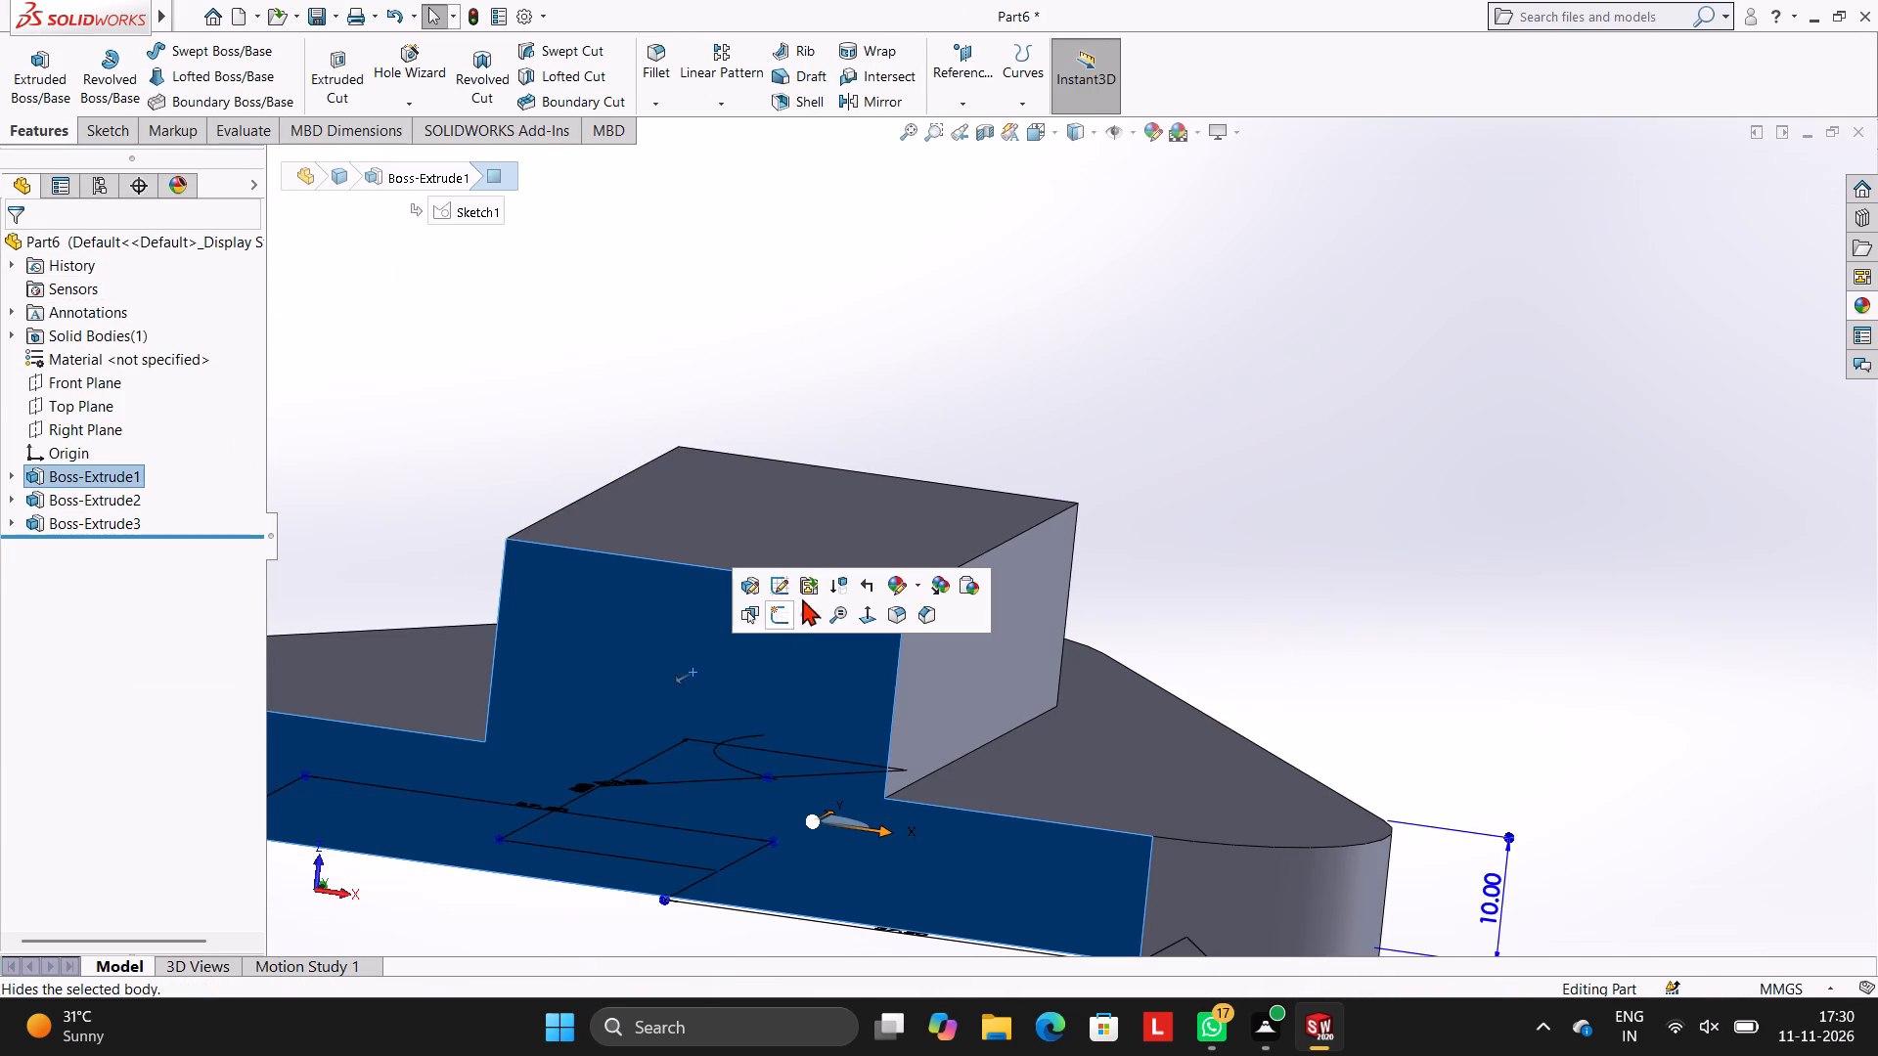
left_click(782, 611)
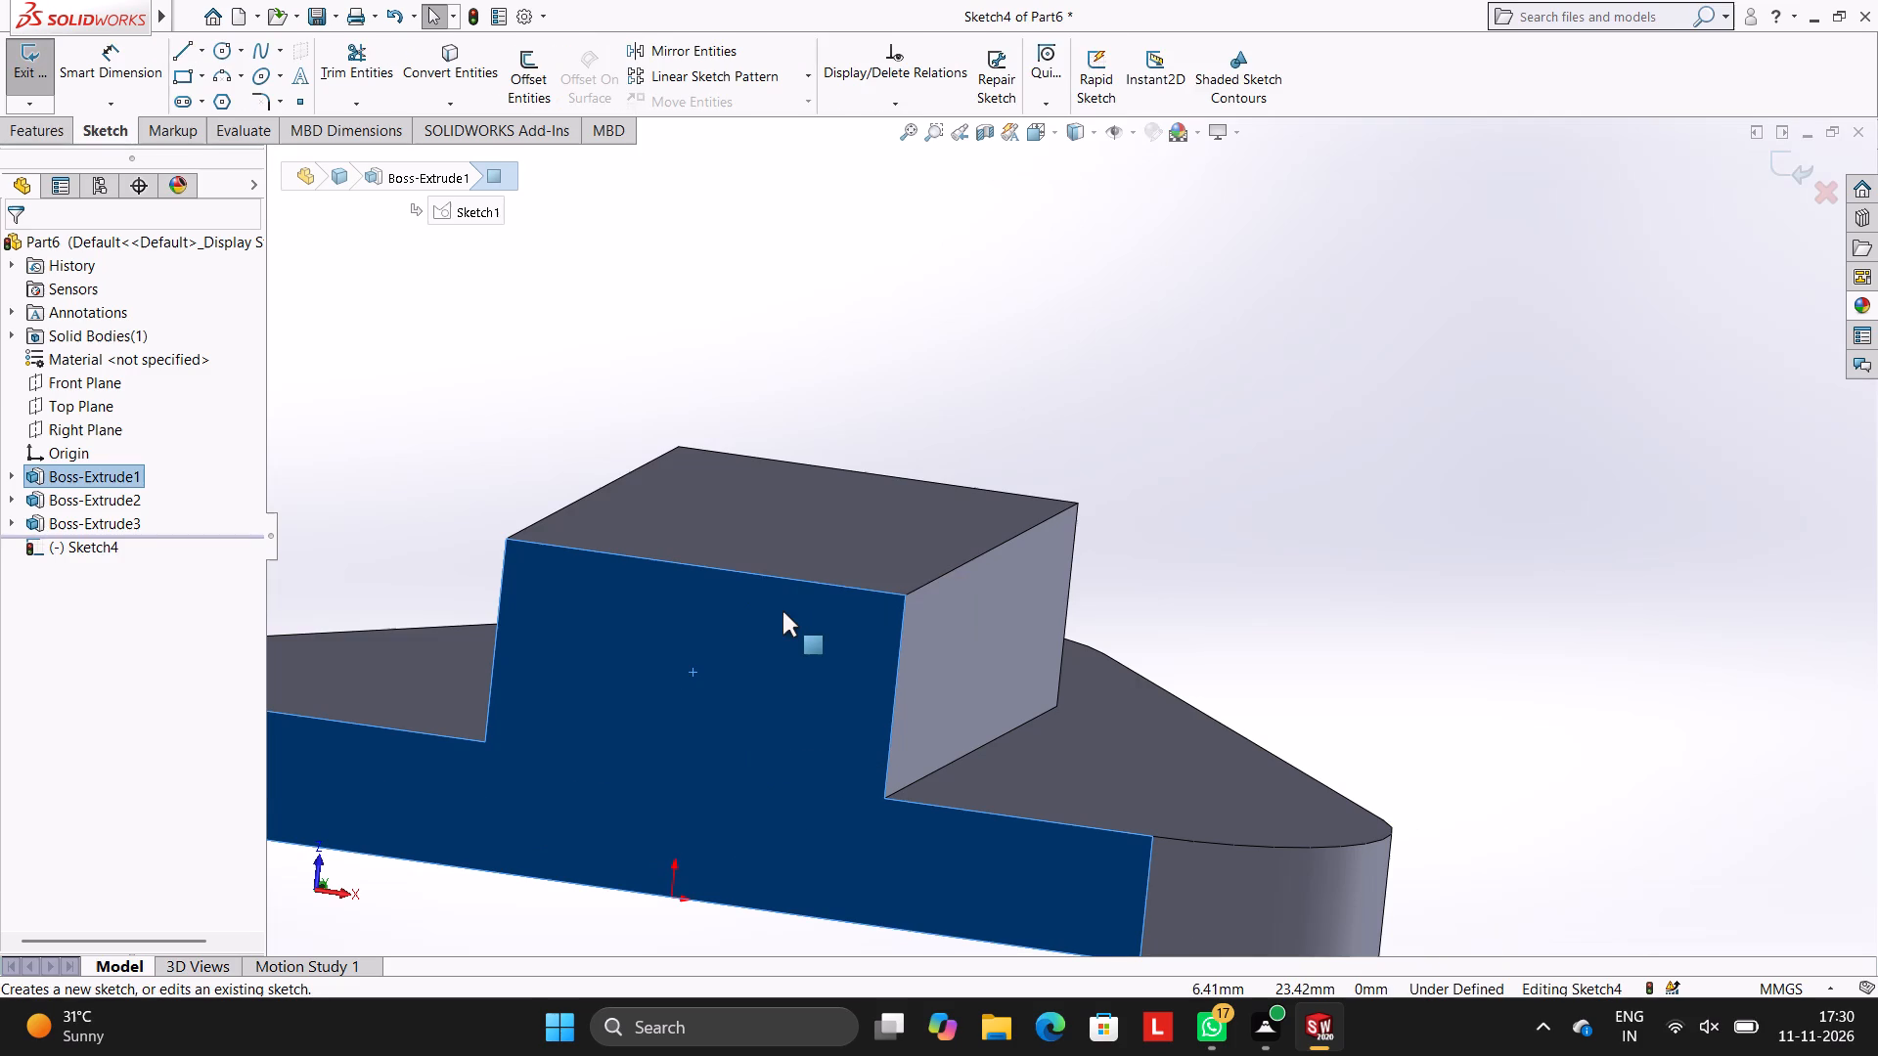
key("ctrl+8")
scroll(1224, 459, "up", 2)
scroll(1239, 443, "down", 3)
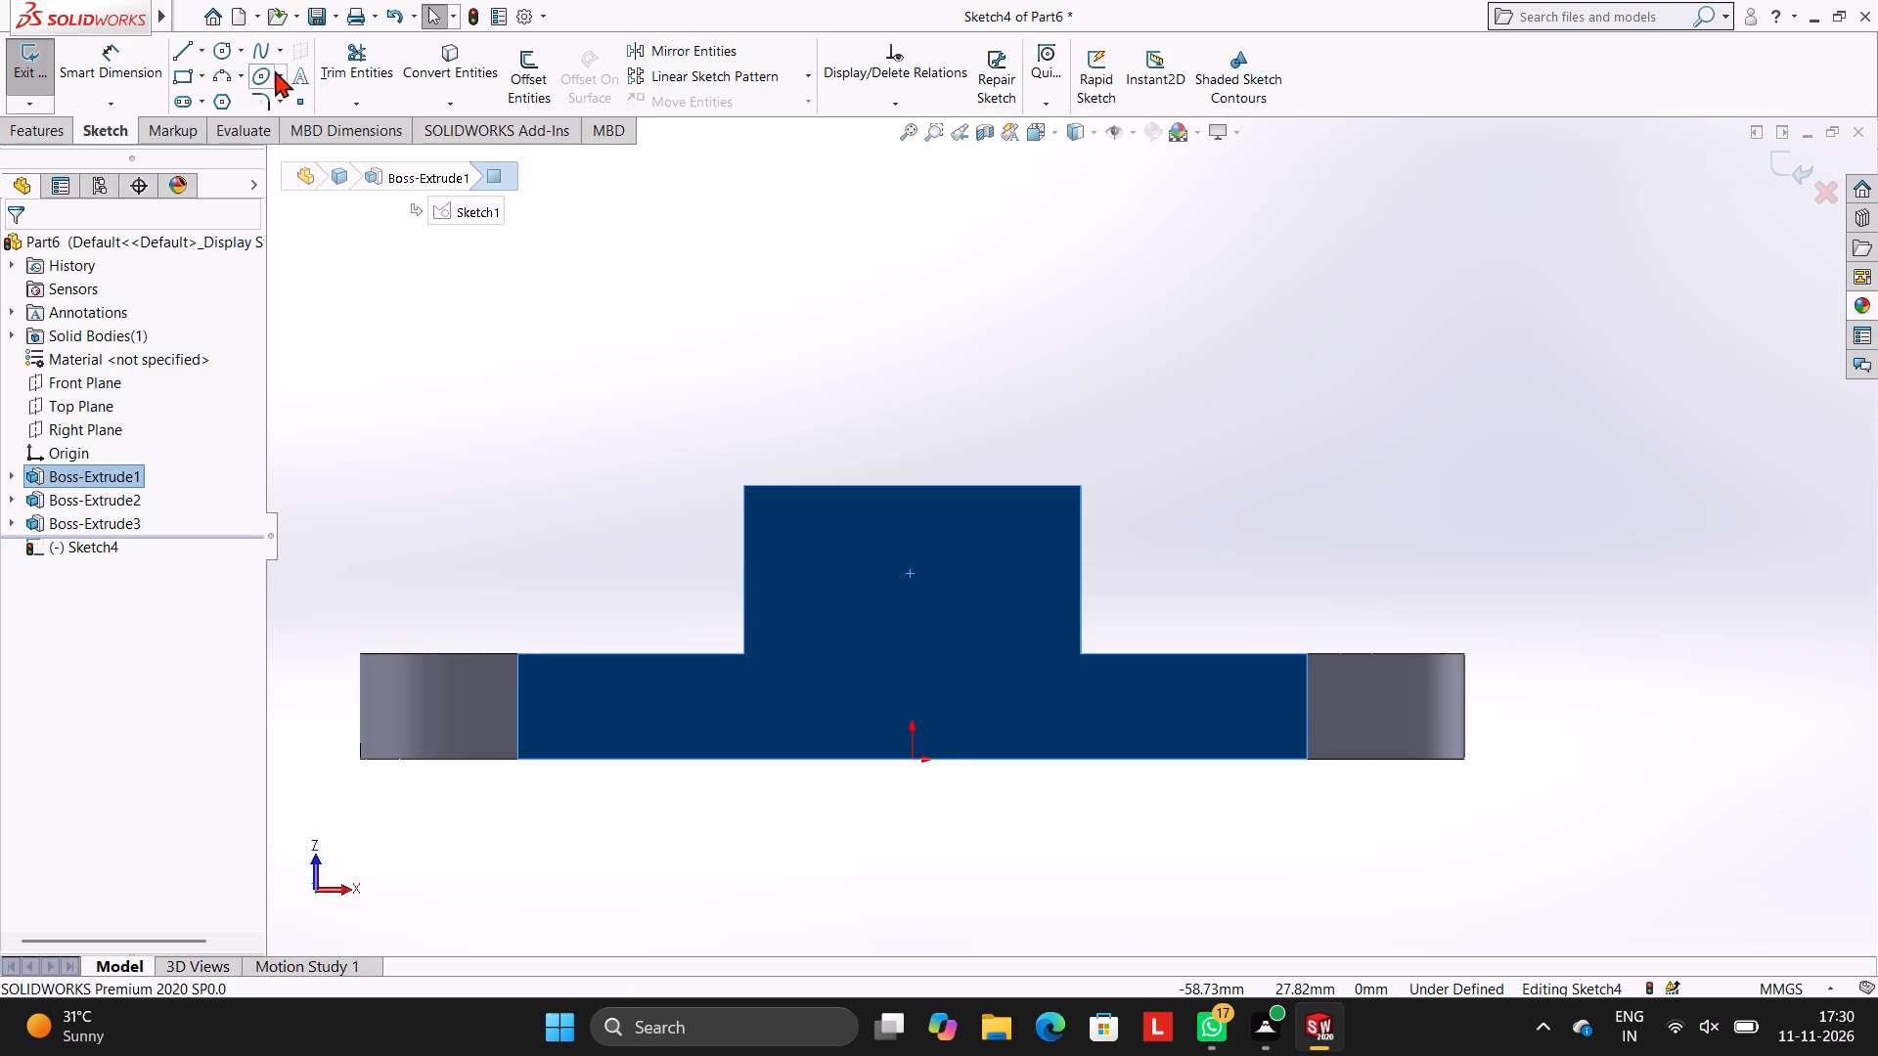
left_click(220, 48)
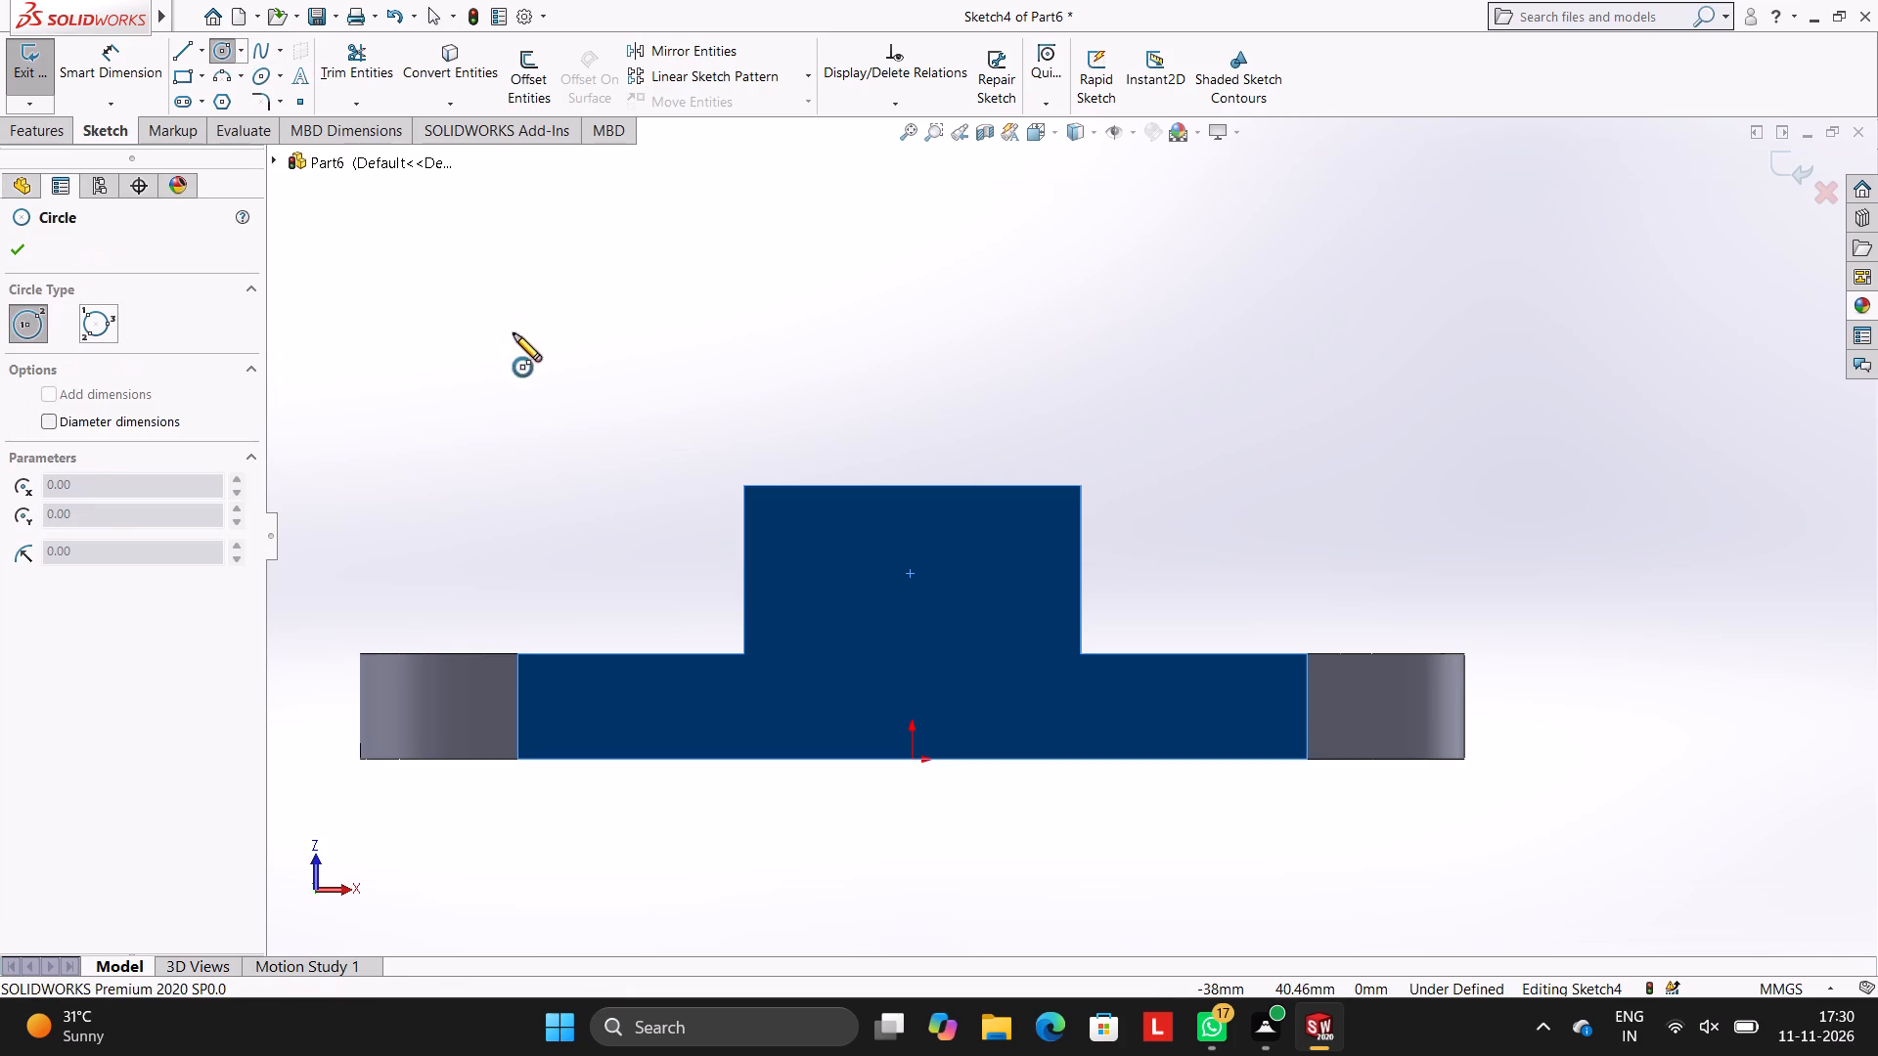
left_click(53, 415)
left_click(910, 486)
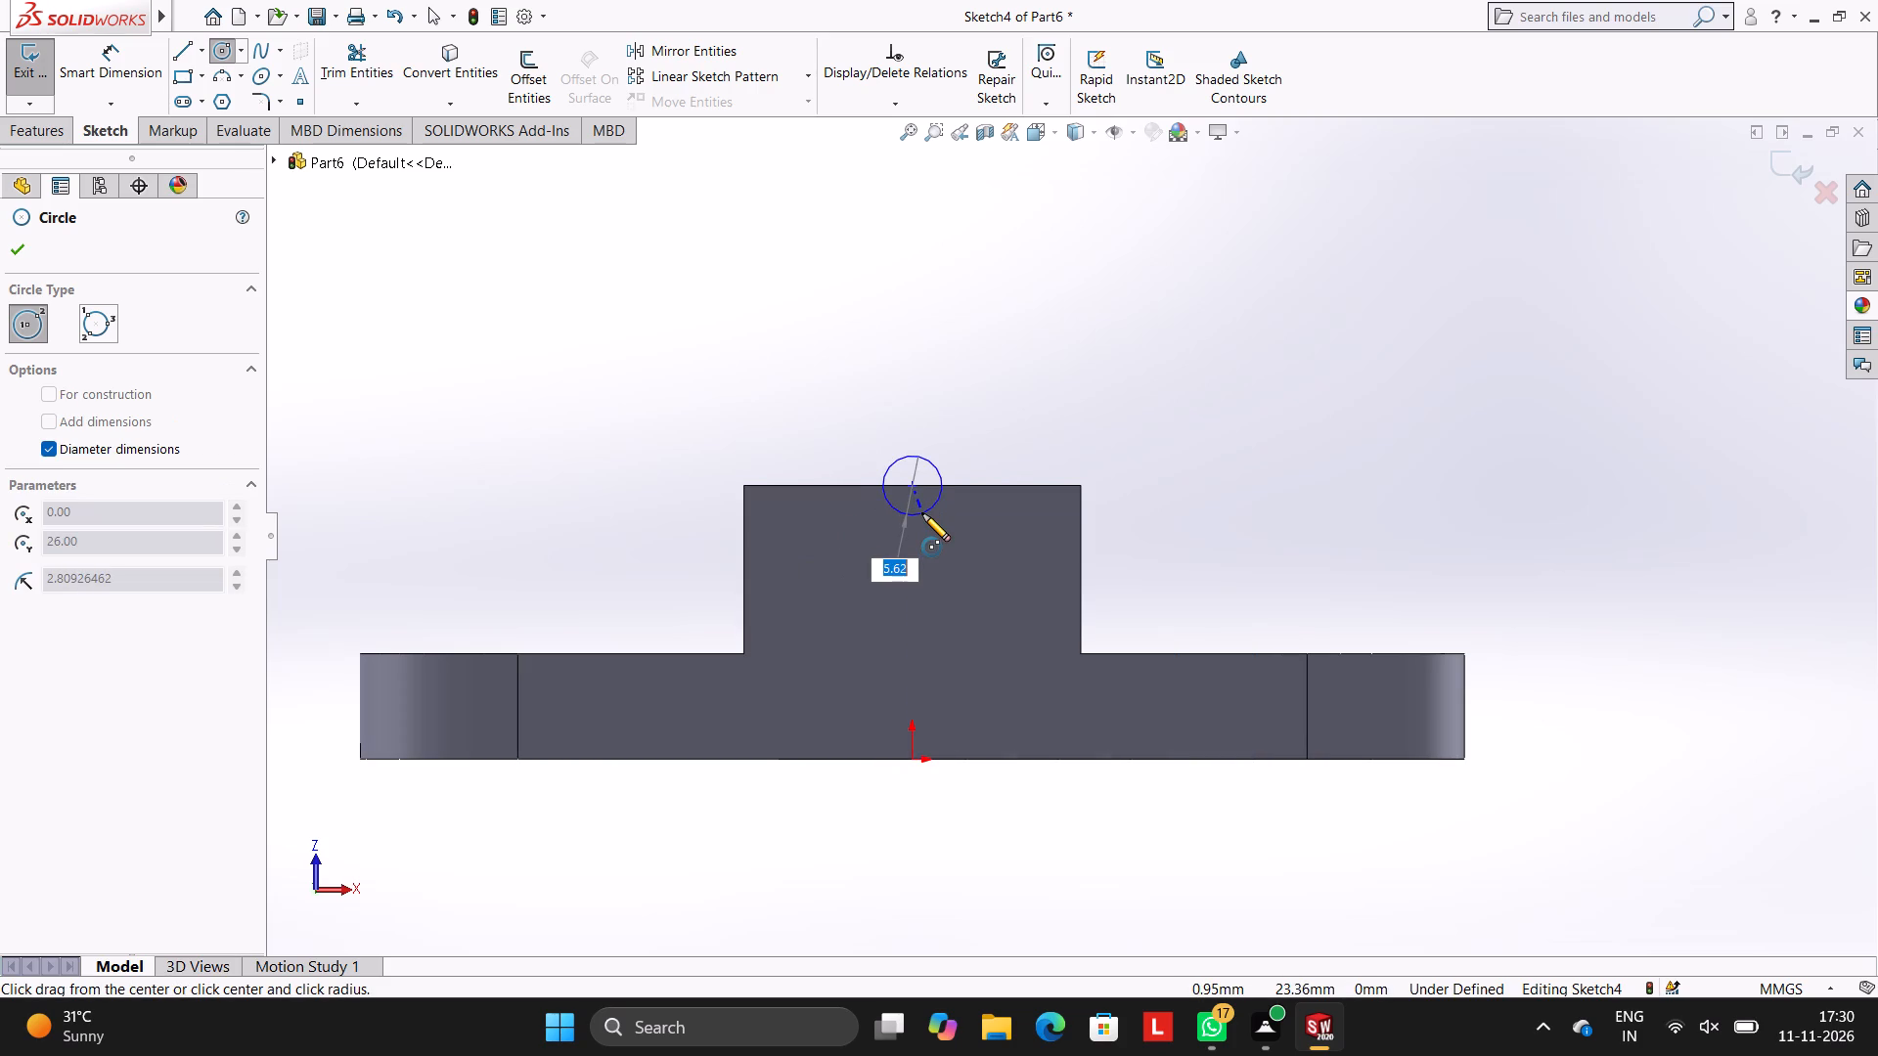
type("32")
key("Return")
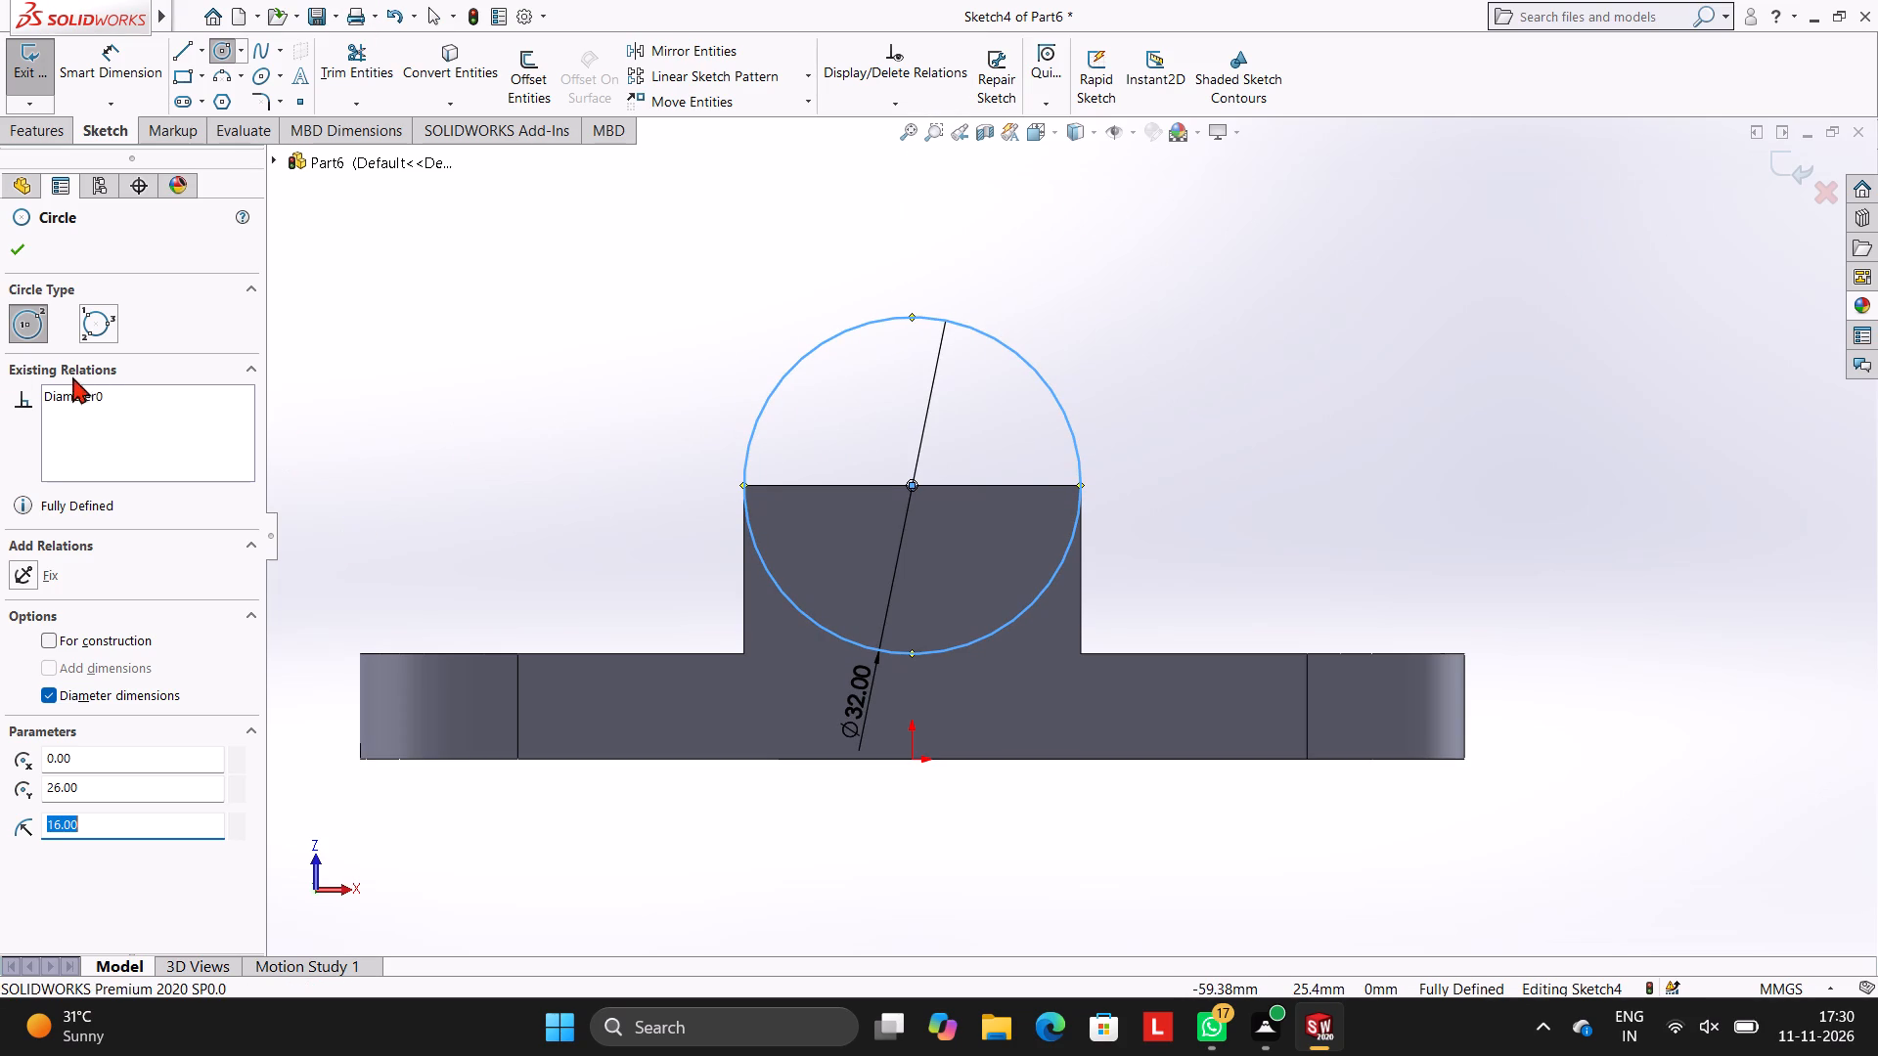
left_click(20, 254)
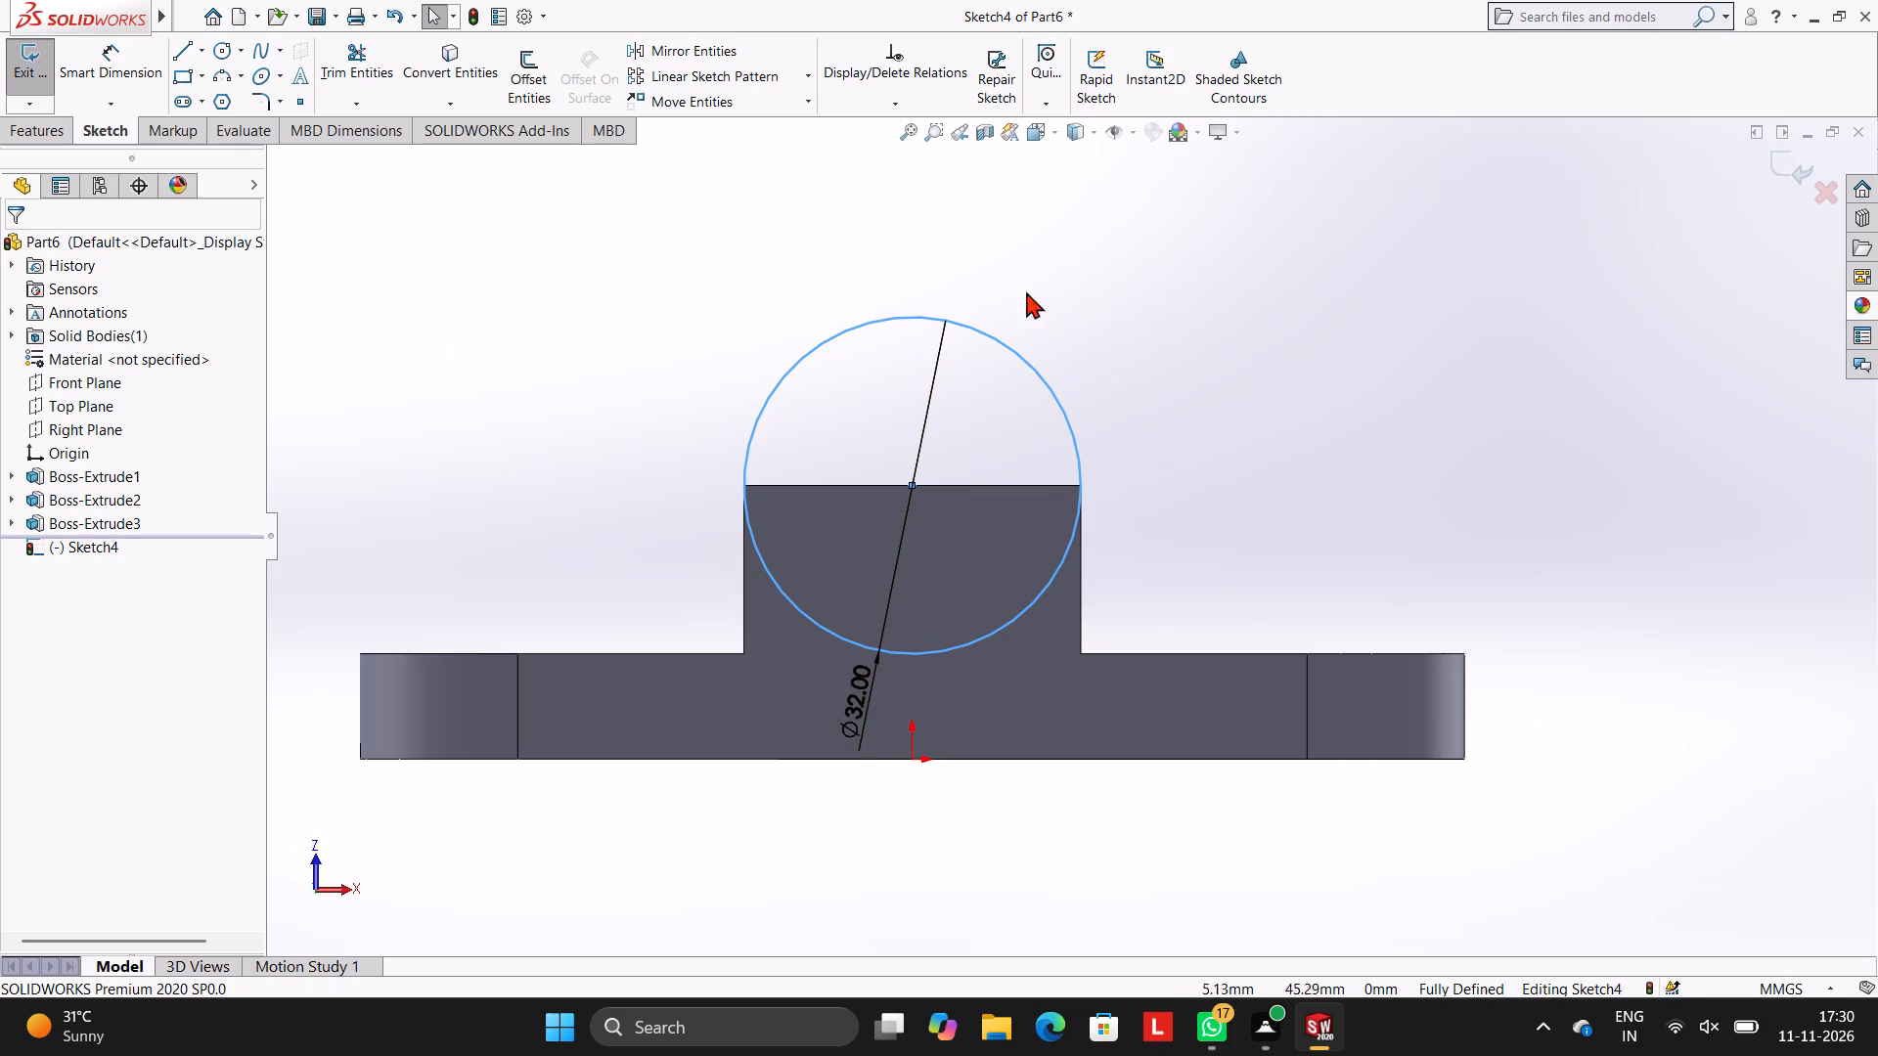
Extrude the circle as a merged boss with a blind depth of 55 mm, reversed so that it runs back along the block.
scroll(1172, 331, "up", 2)
middle_click_drag(1200, 343, 1124, 423)
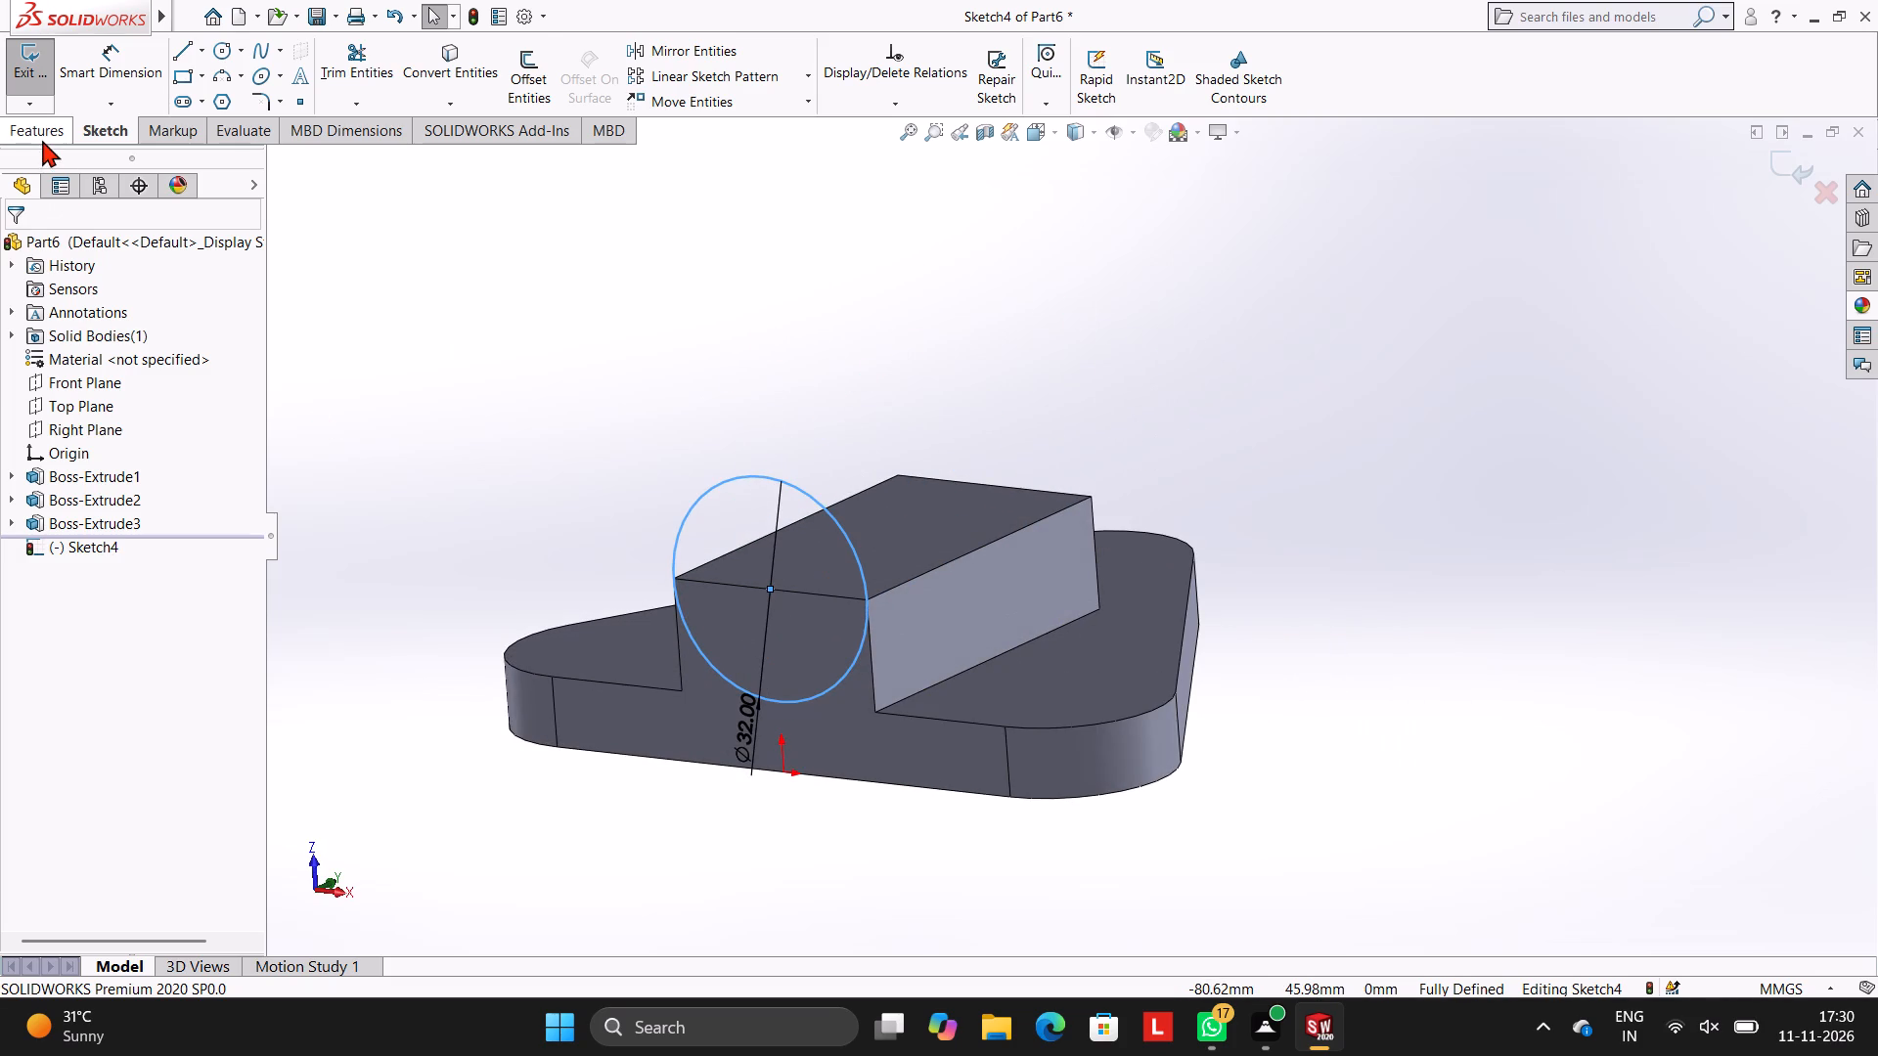
left_click(44, 130)
left_click(32, 71)
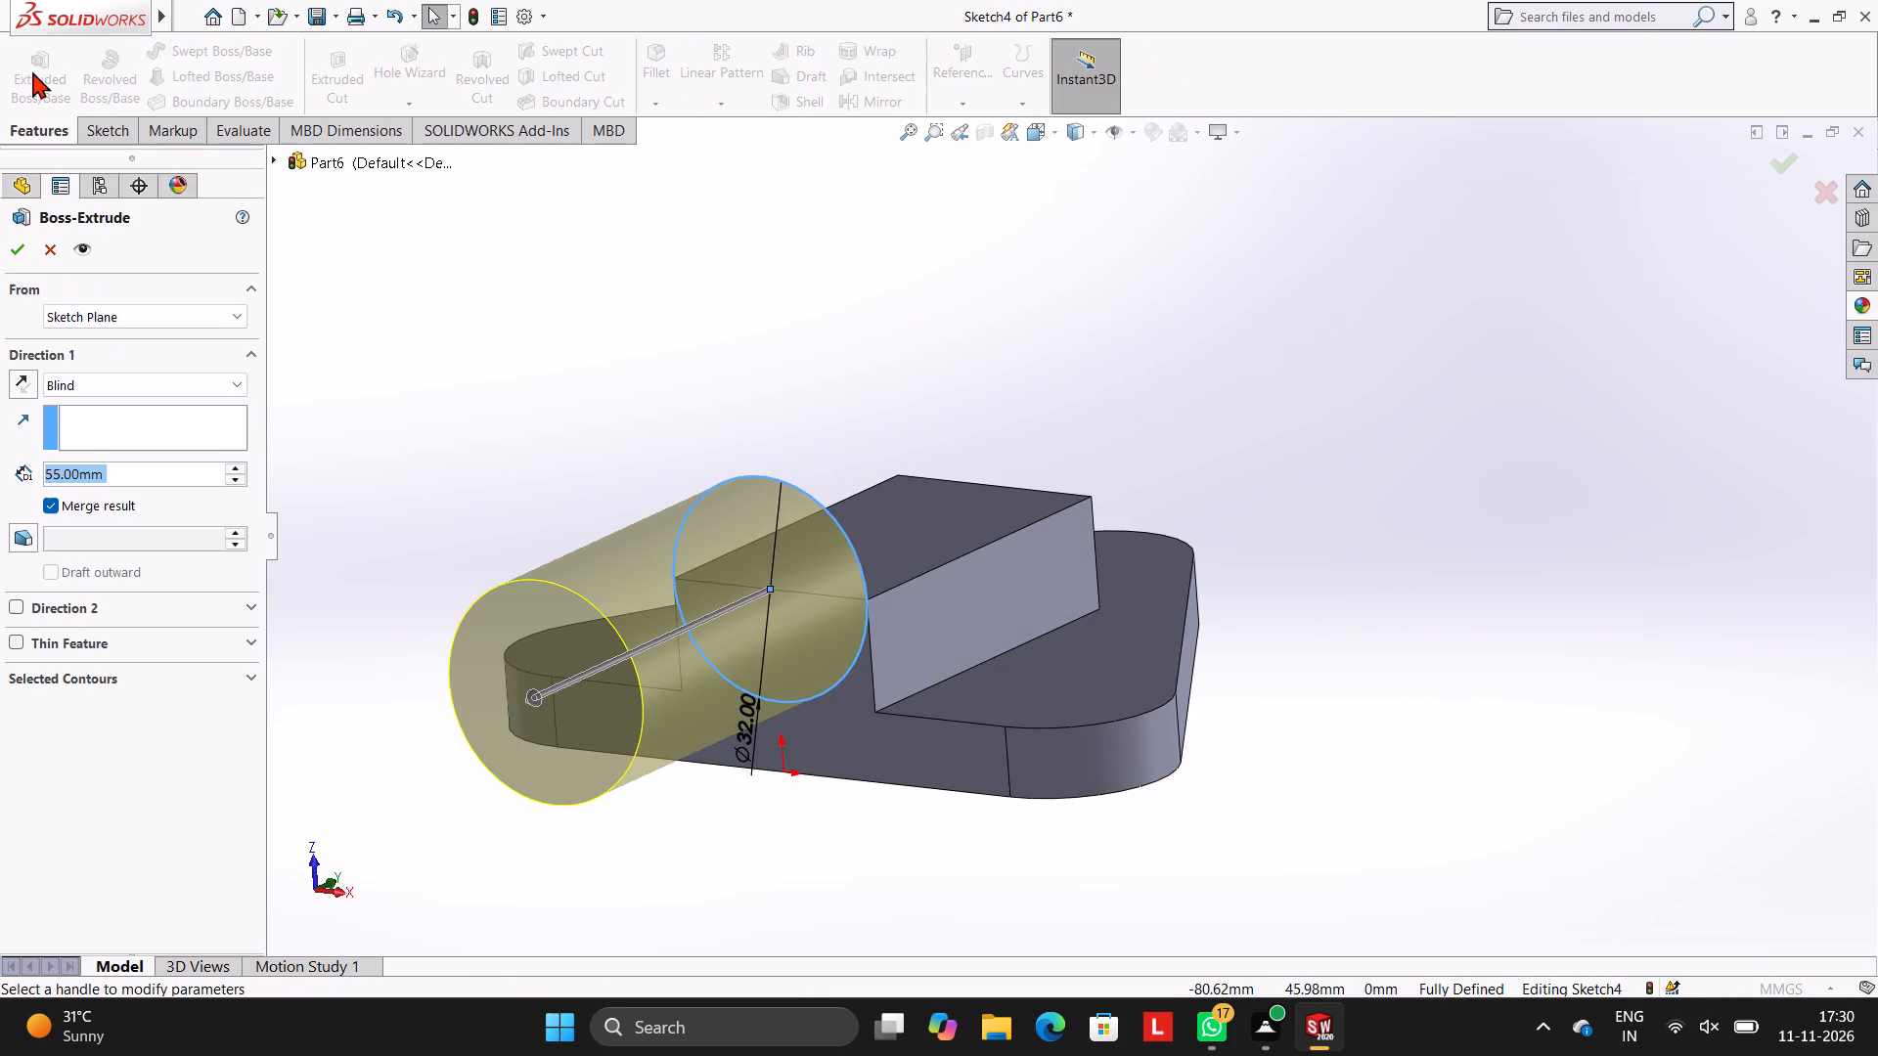
left_click(25, 378)
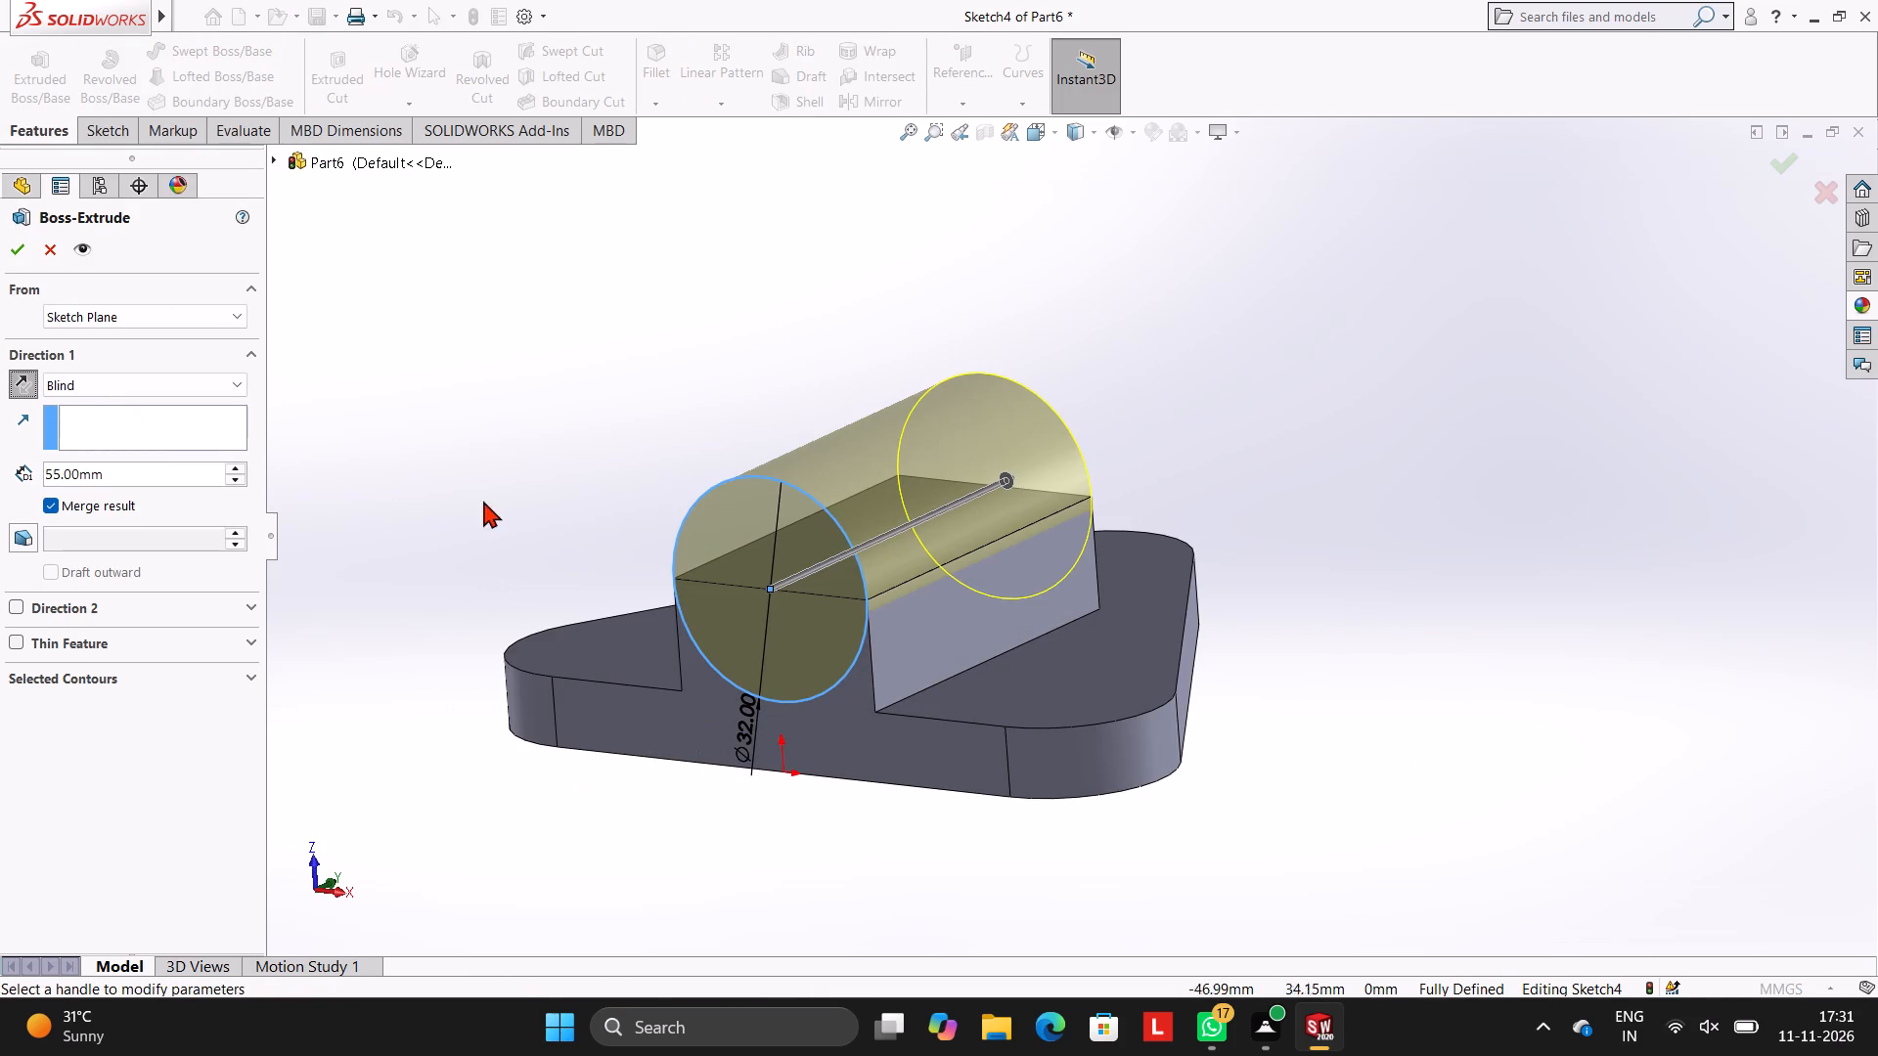
left_click(20, 251)
left_click(616, 323)
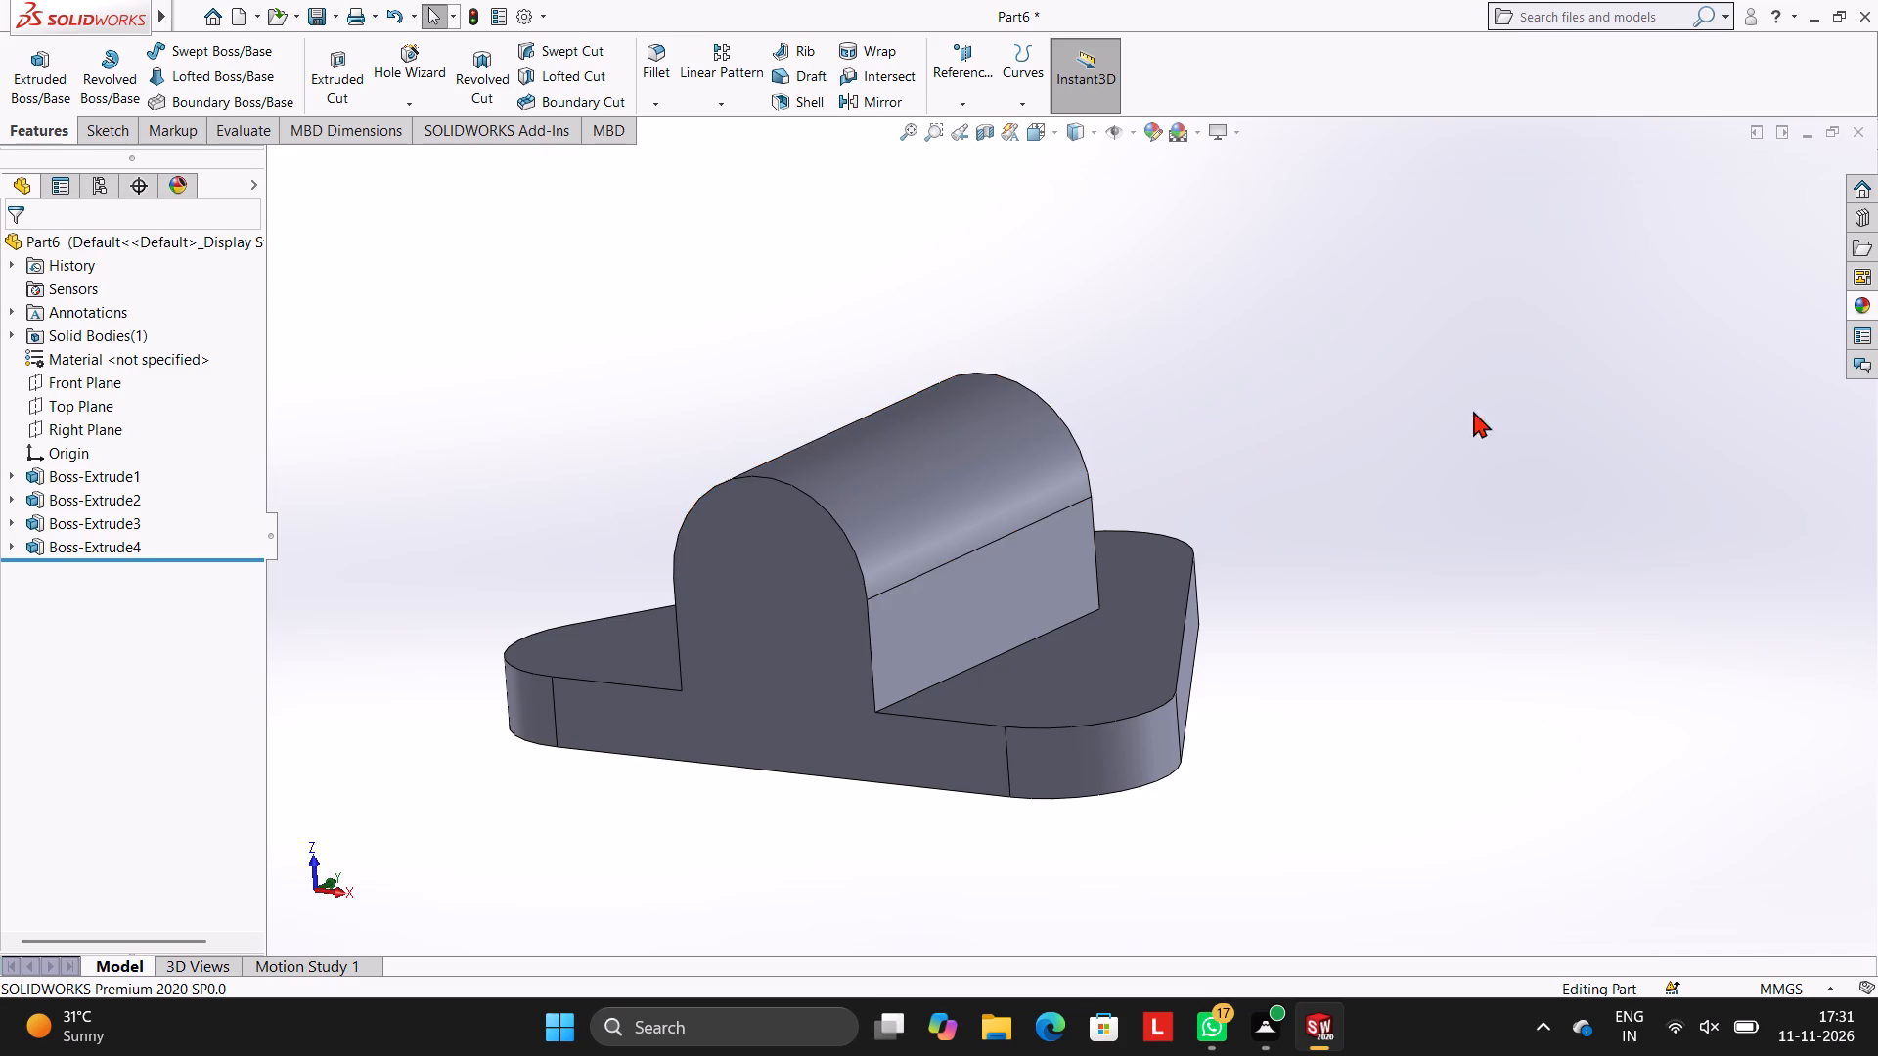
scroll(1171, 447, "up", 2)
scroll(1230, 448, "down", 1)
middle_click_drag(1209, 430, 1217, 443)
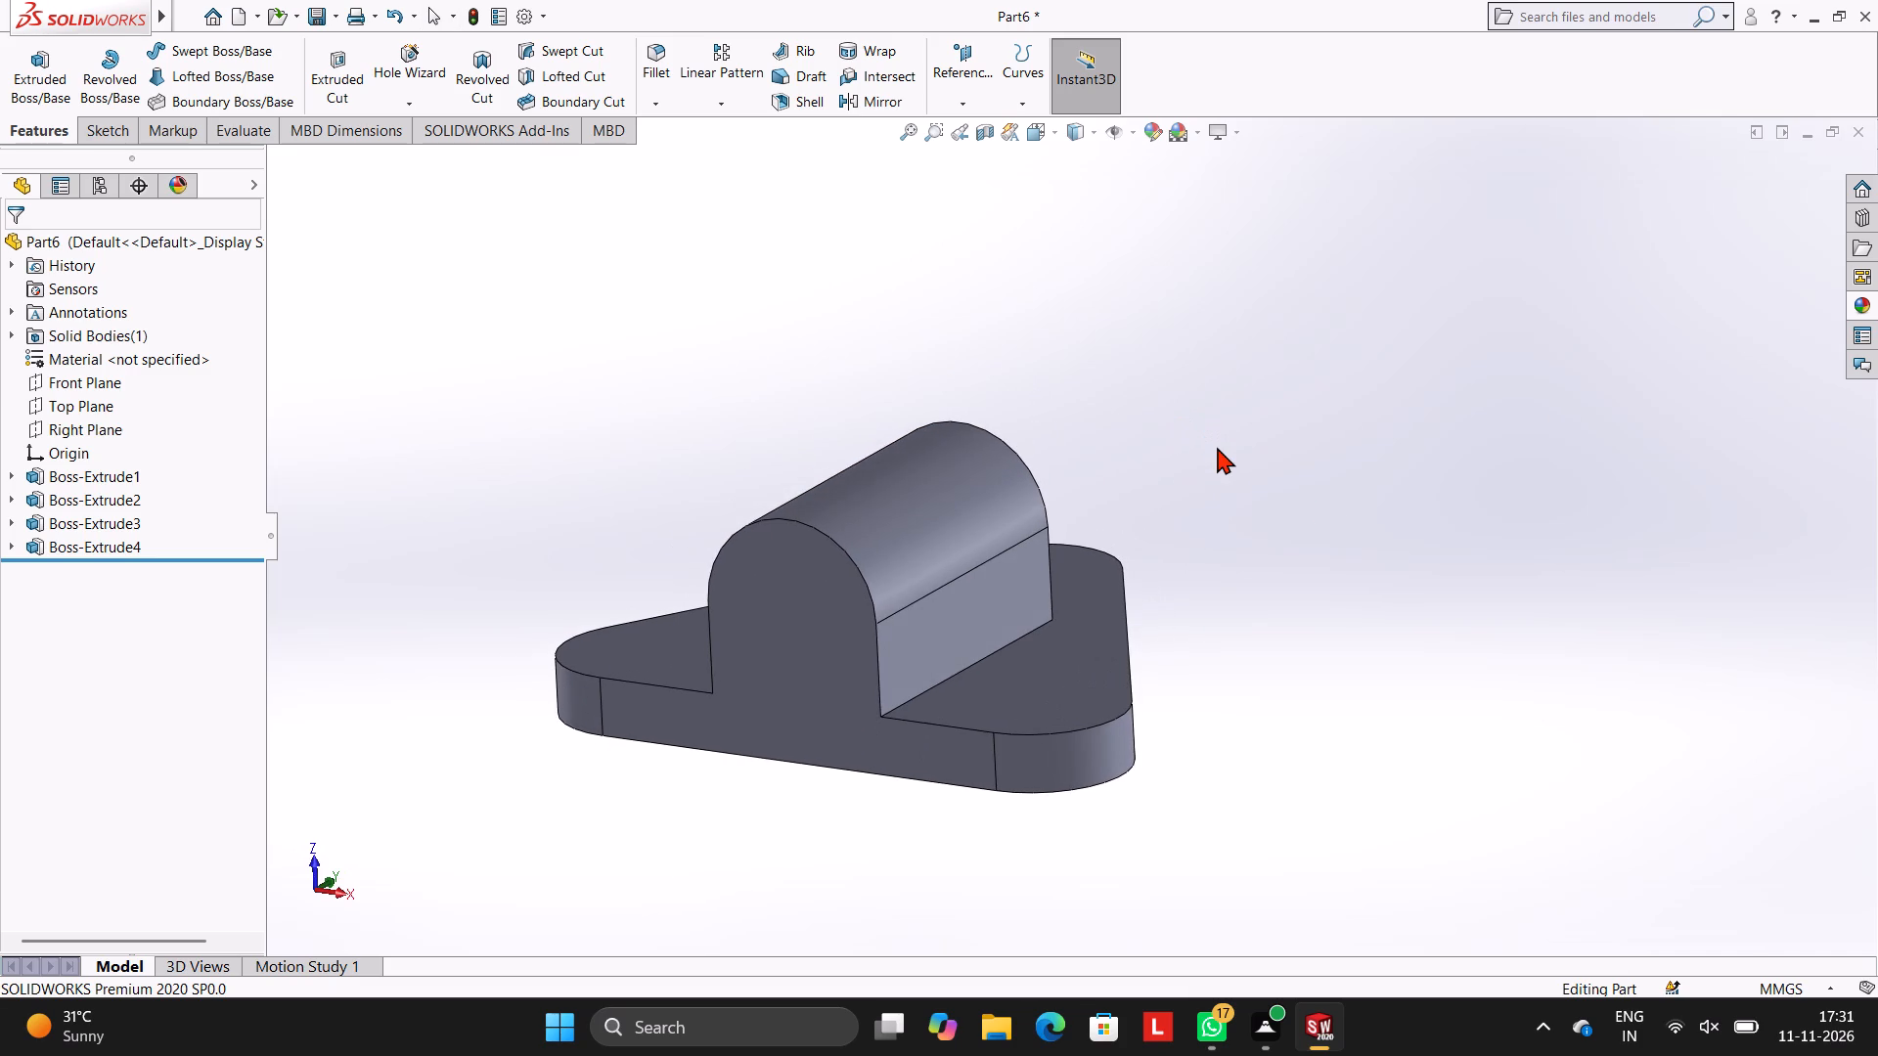
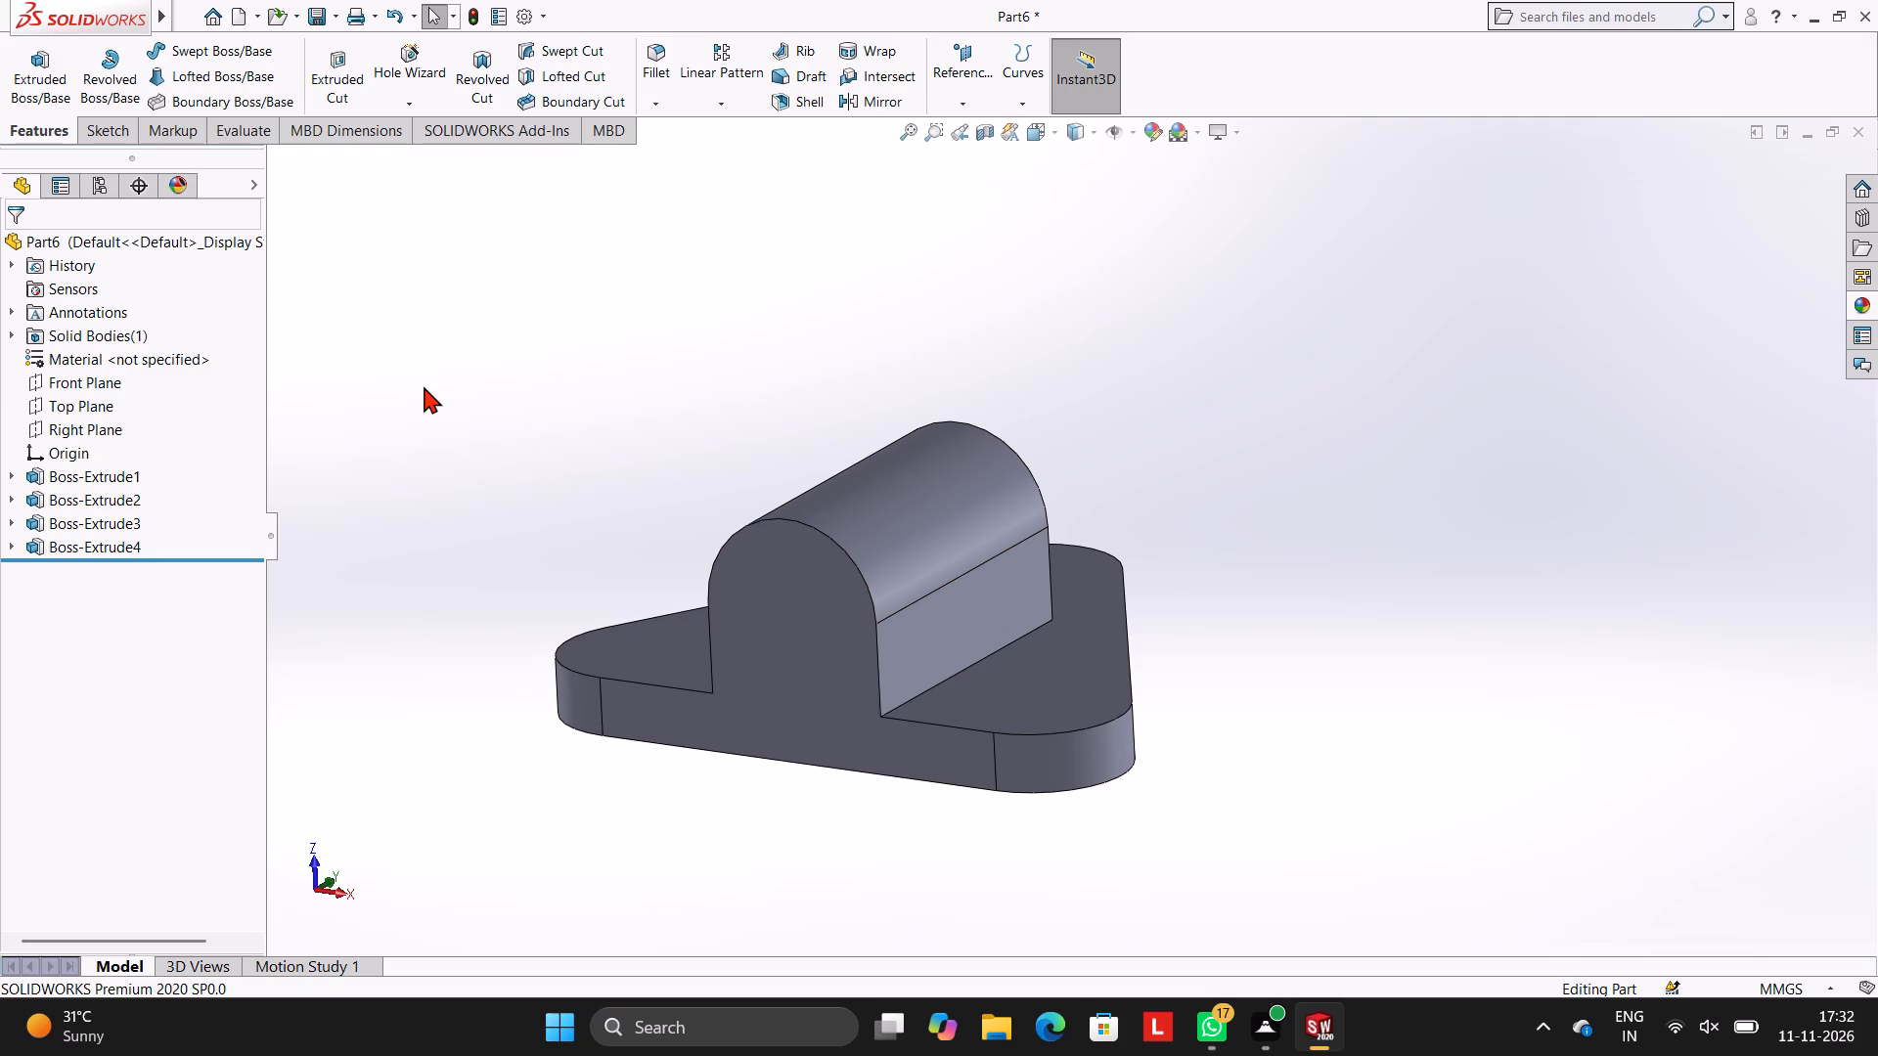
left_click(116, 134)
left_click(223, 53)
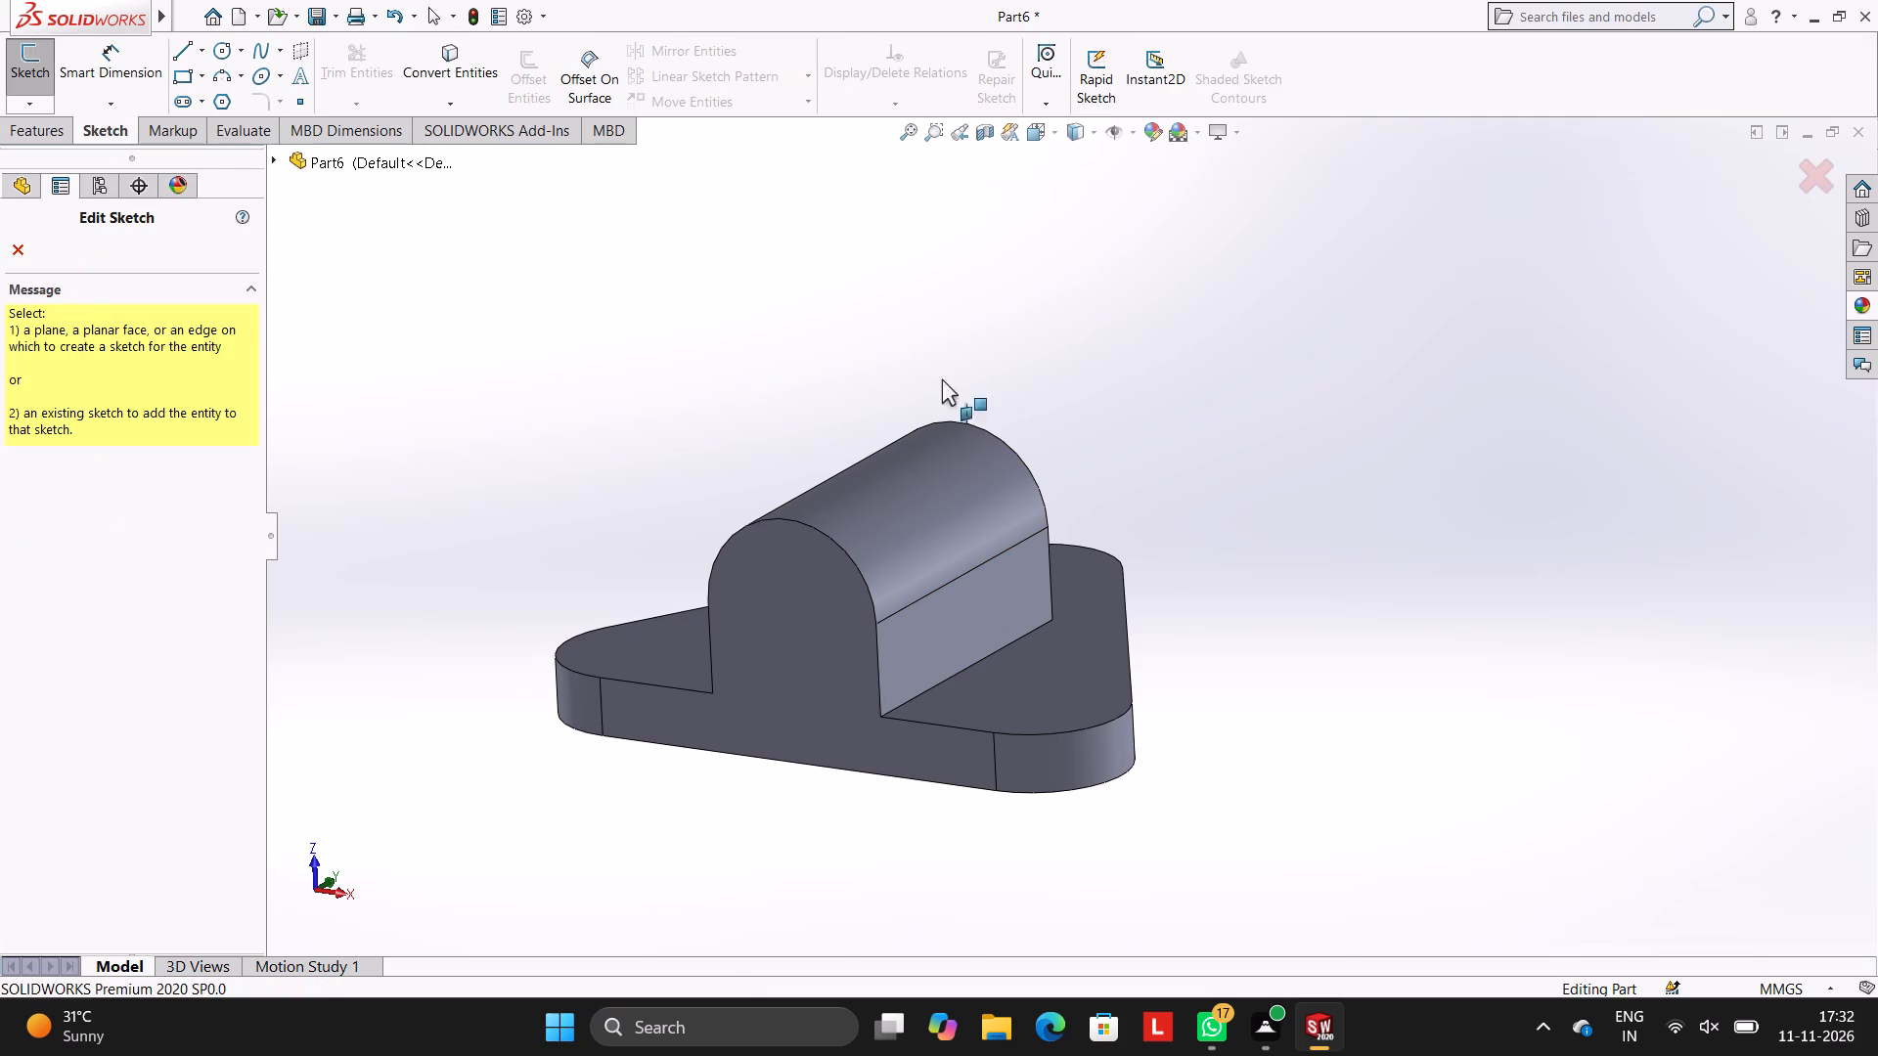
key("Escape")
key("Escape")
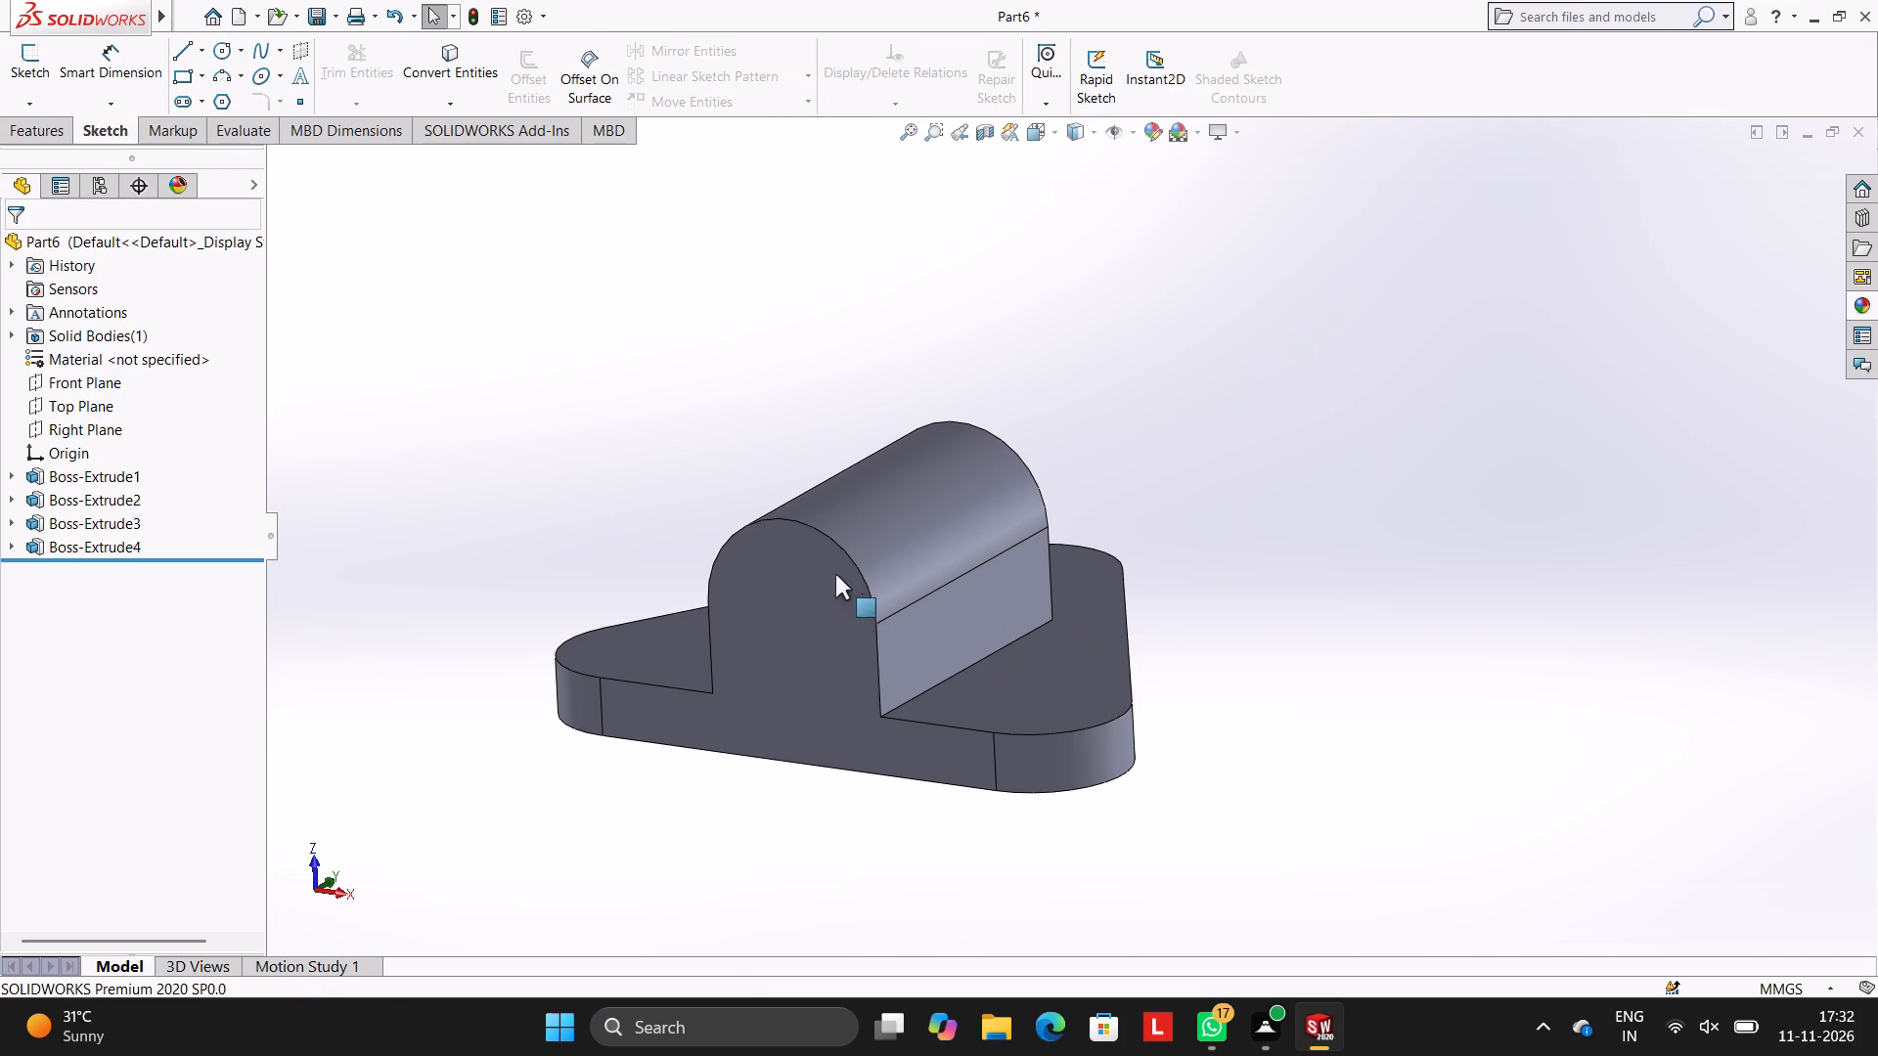
On the part's front face, sketch a circle concentric with the block's rounded top and reaching its arc, about 32 mm in diameter.
left_click(823, 570)
left_click(914, 517)
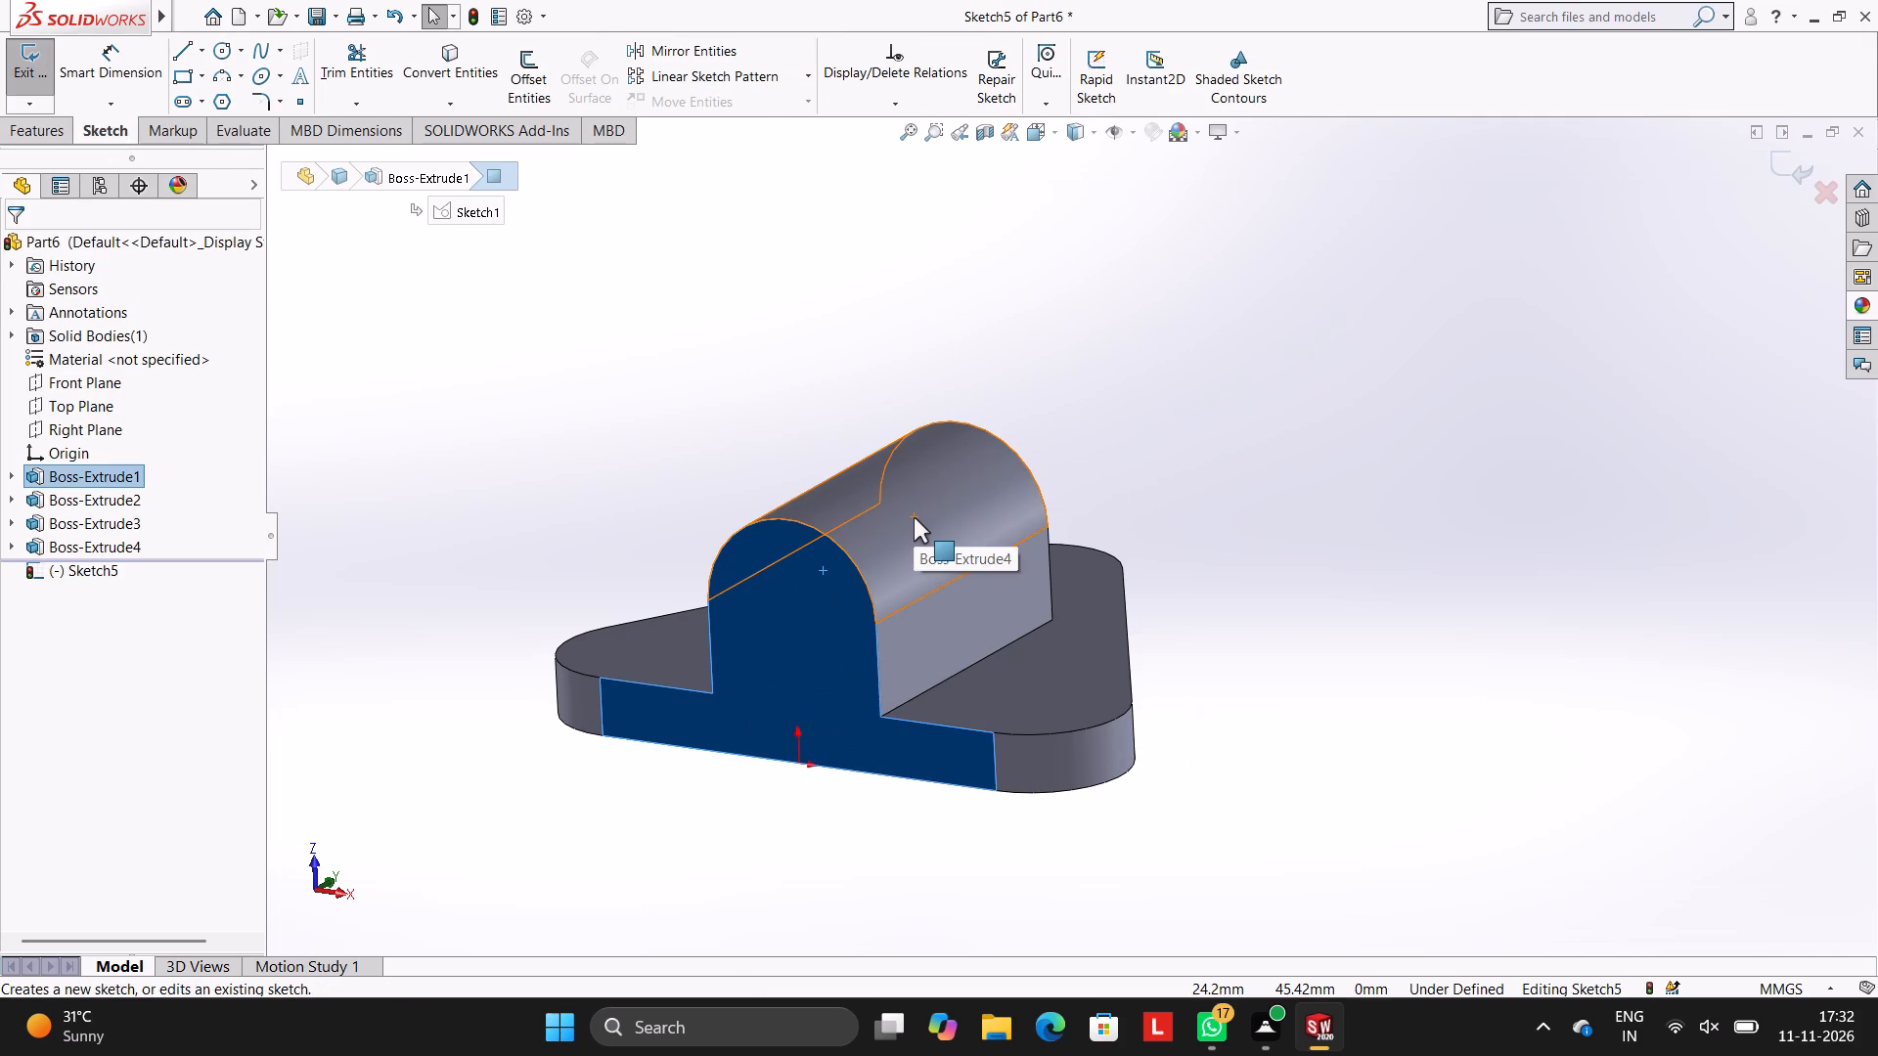
key("ctrl+8")
scroll(1113, 512, "up", 1)
scroll(1113, 512, "down", 2)
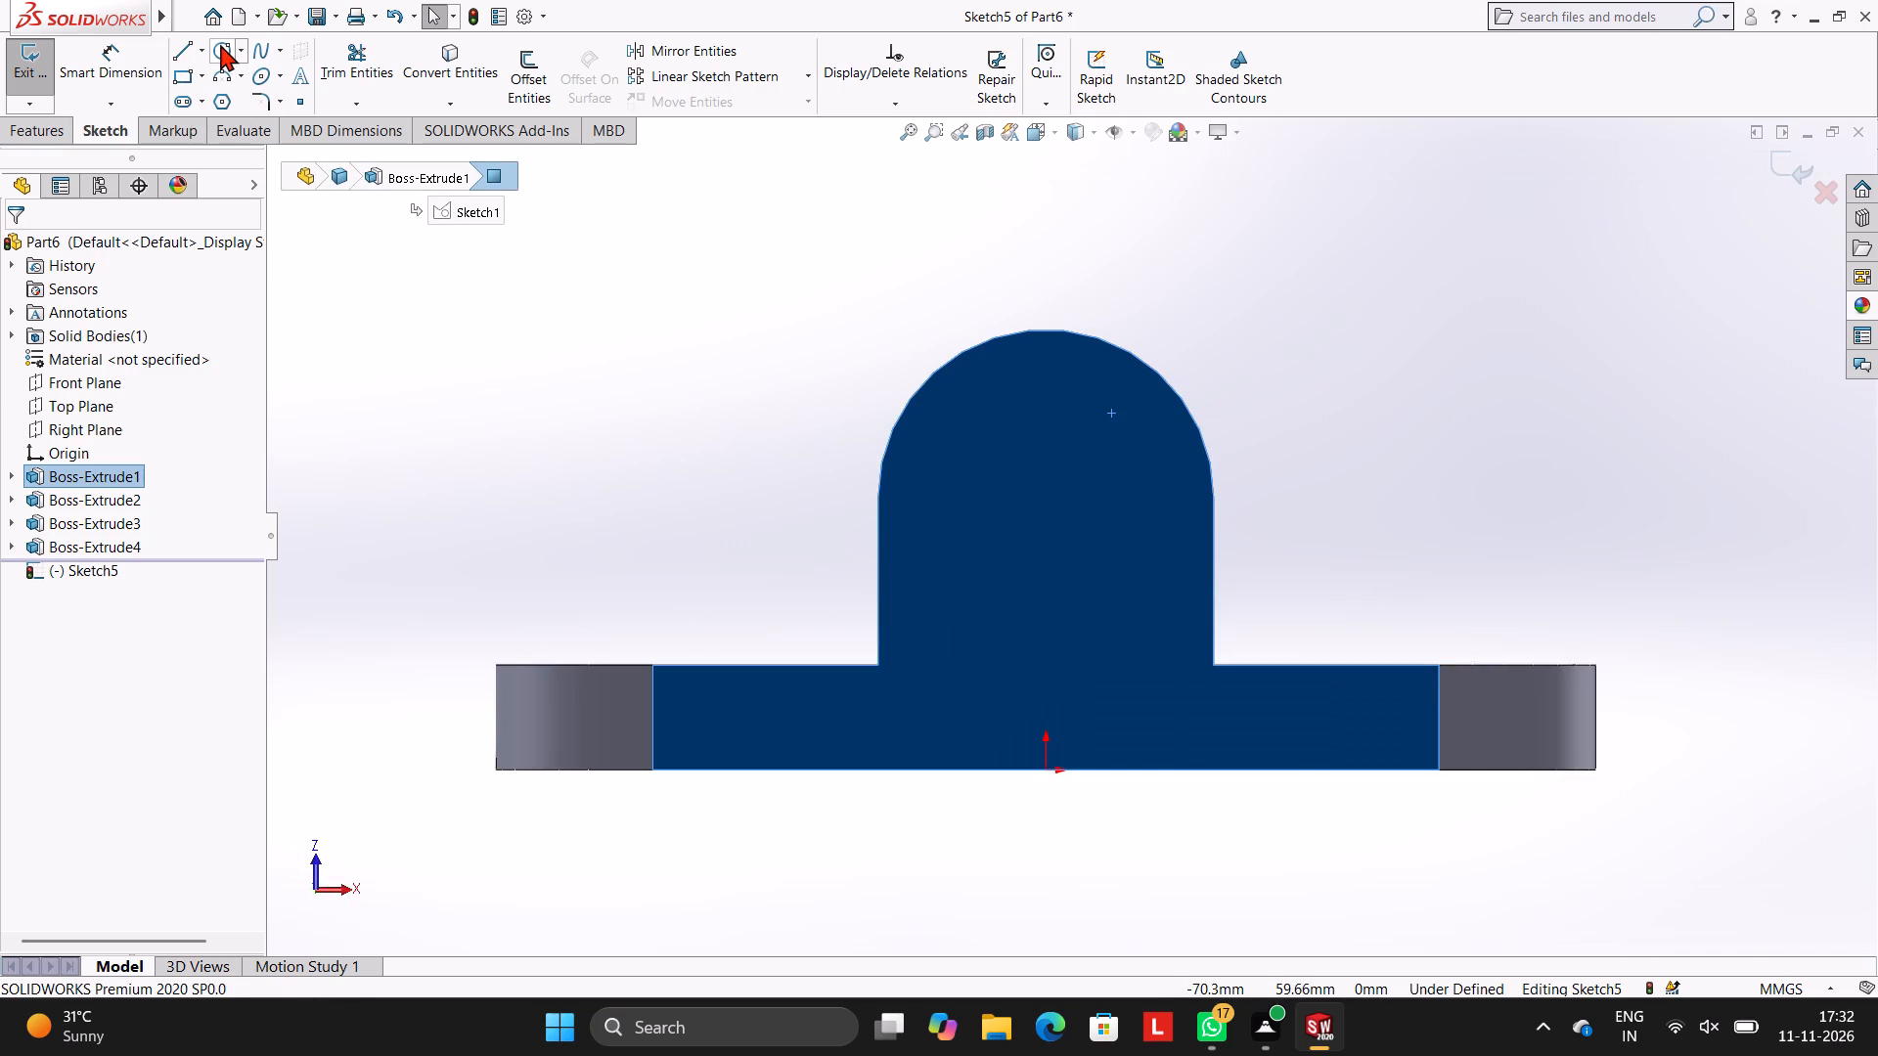
left_click(220, 44)
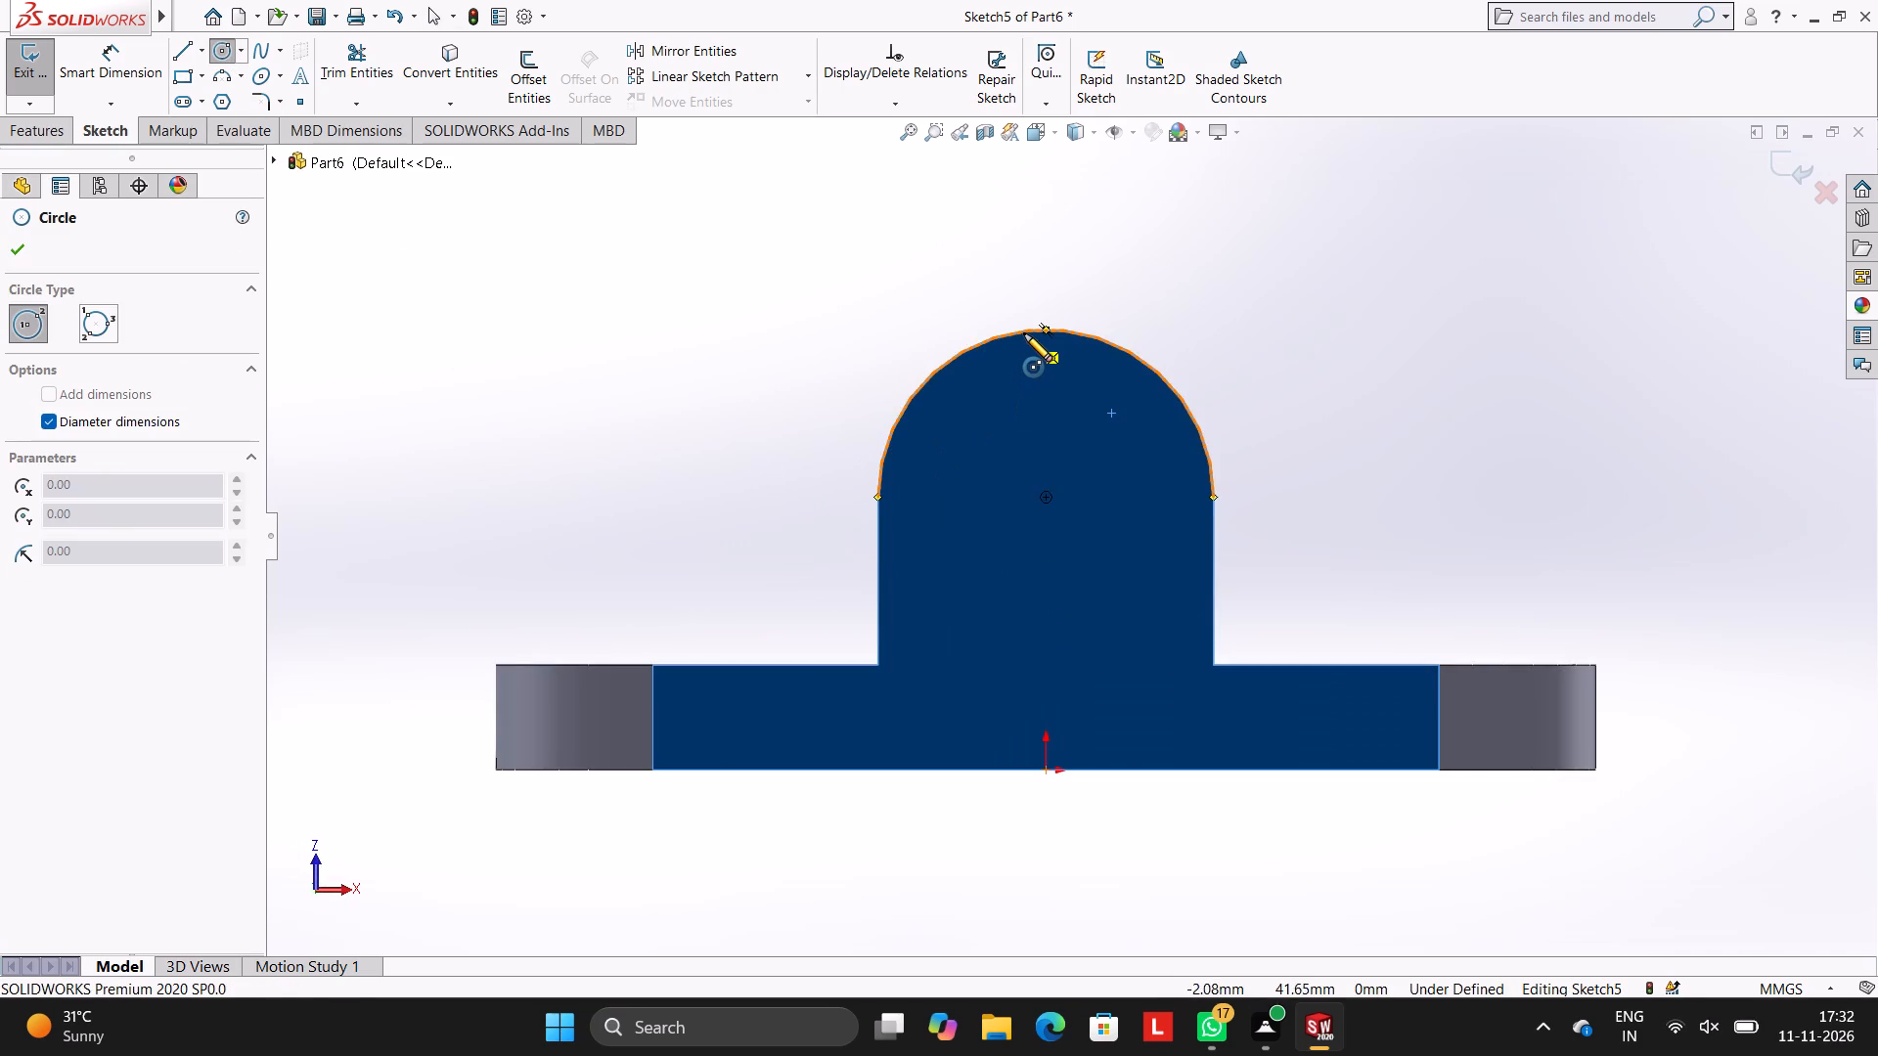
left_click(1047, 498)
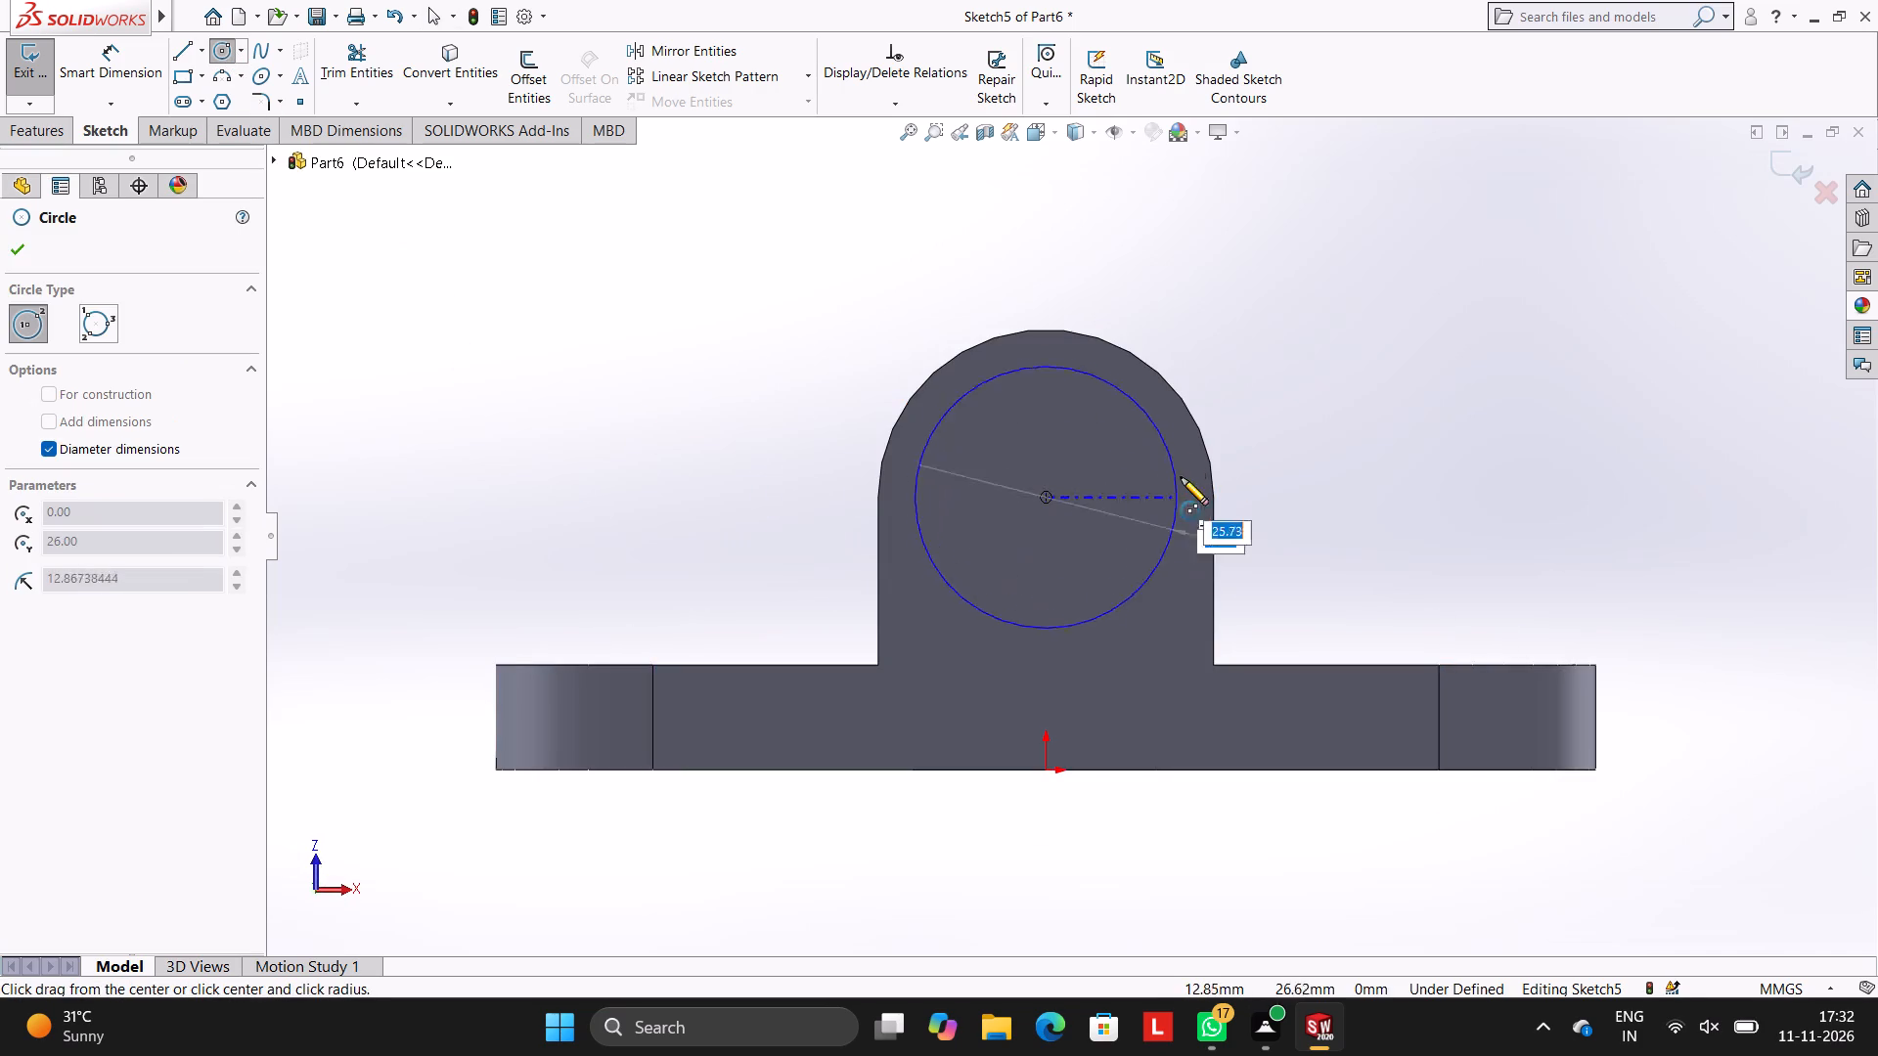
left_click(1188, 409)
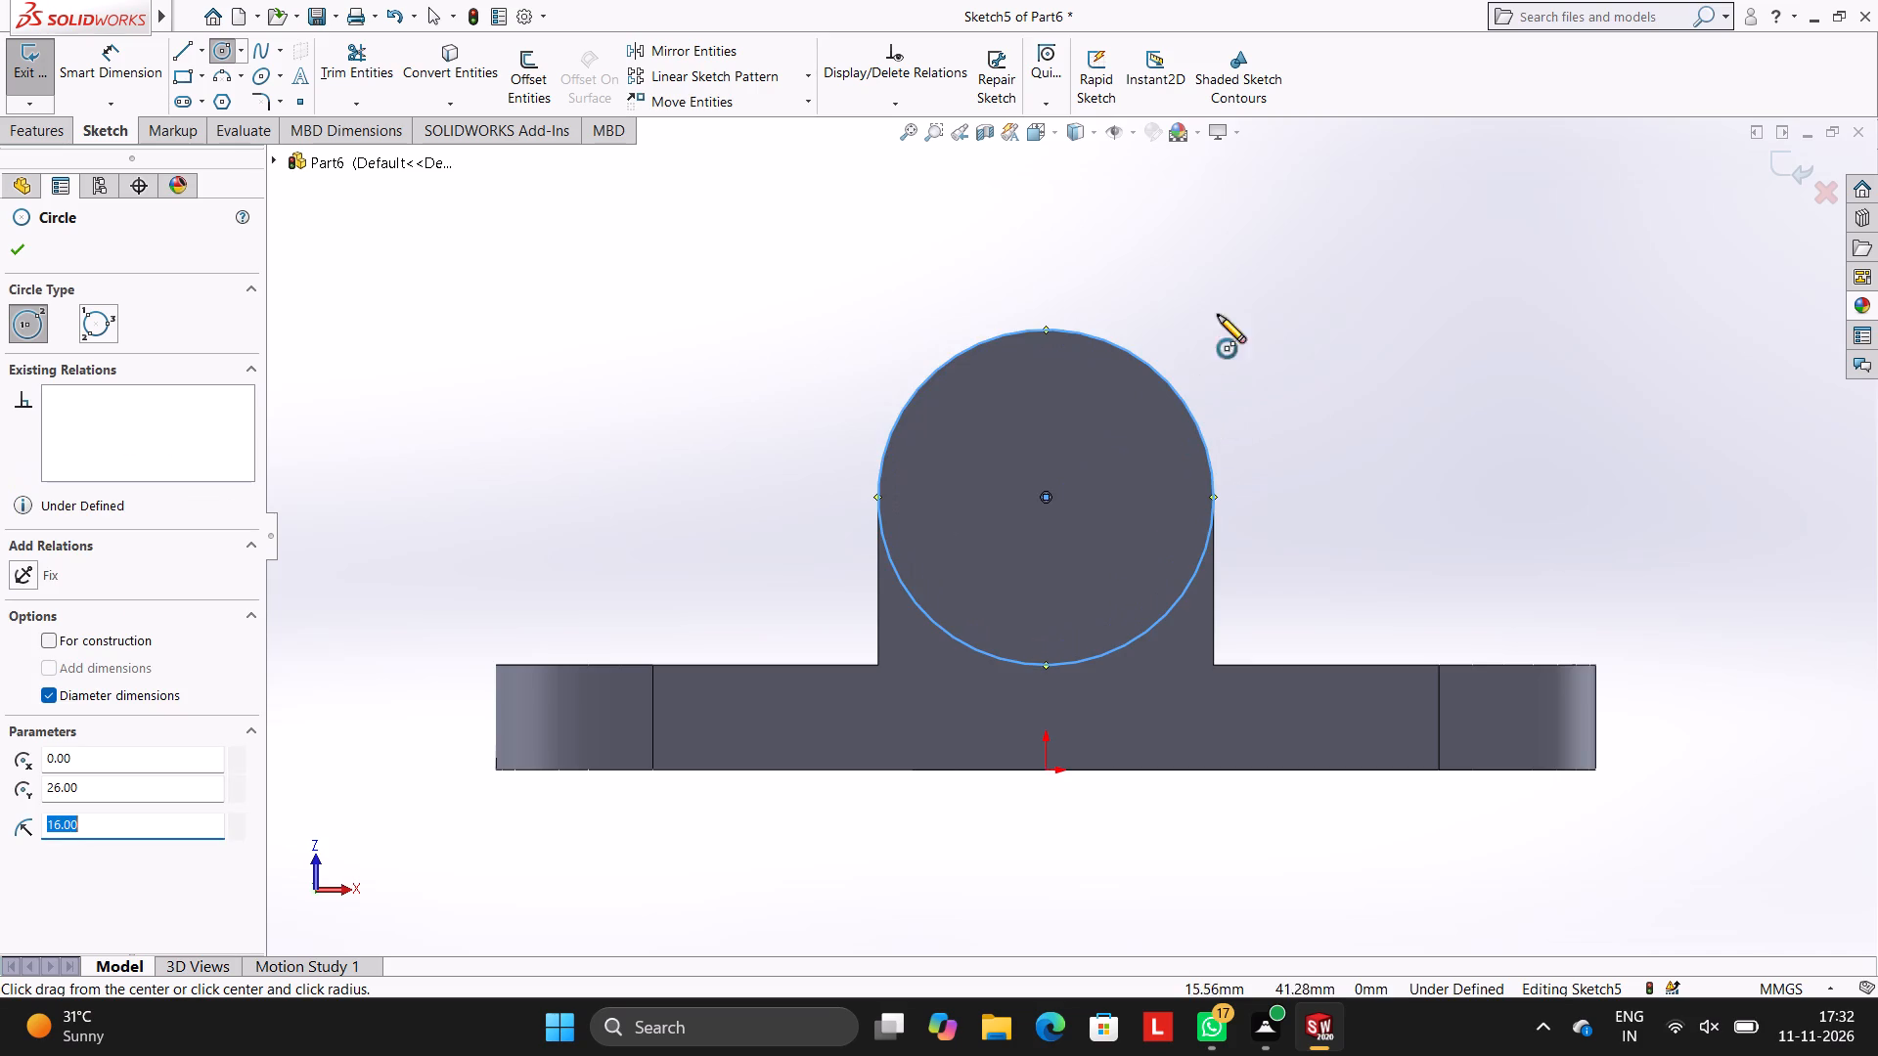
key("Escape")
key("Escape")
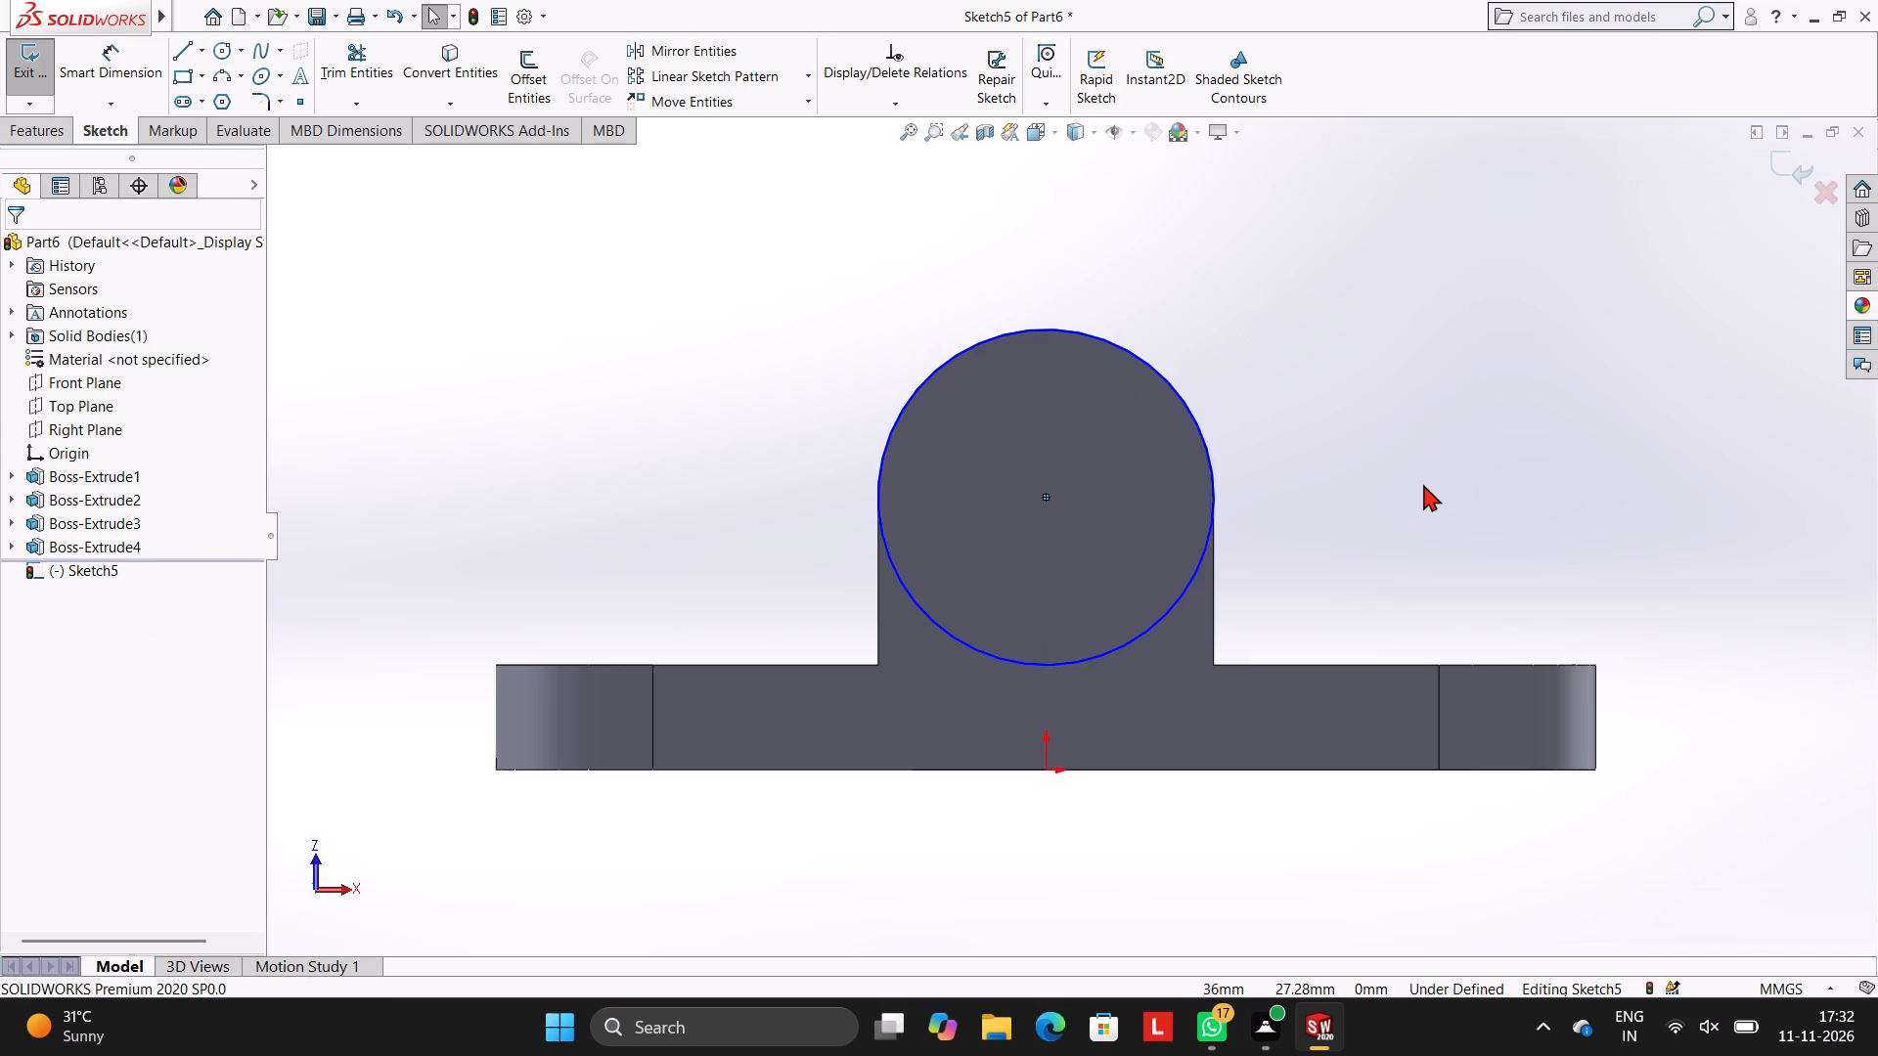
key("Escape")
key("Escape")
key("Escape")
key("Escape")
Add a 32 mm diameter dimension to the circle.
left_click(120, 67)
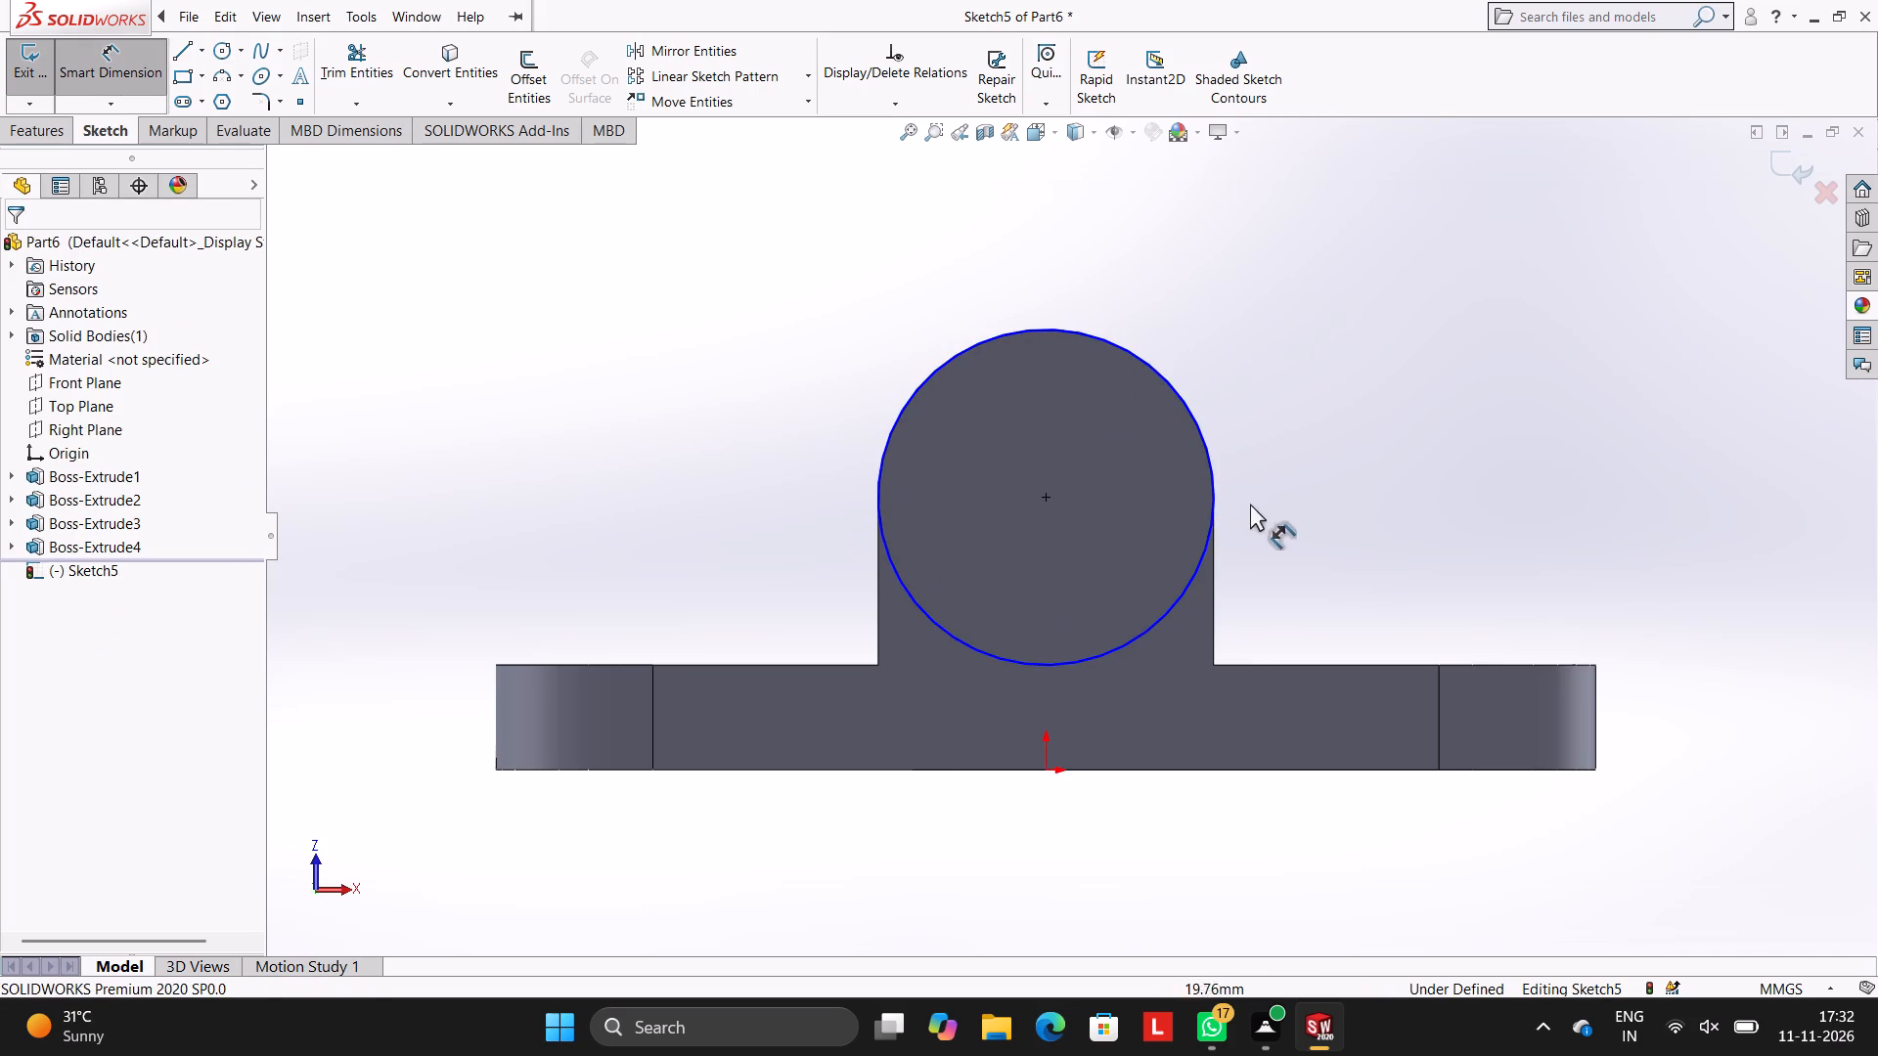
left_click(1212, 466)
left_click(1302, 301)
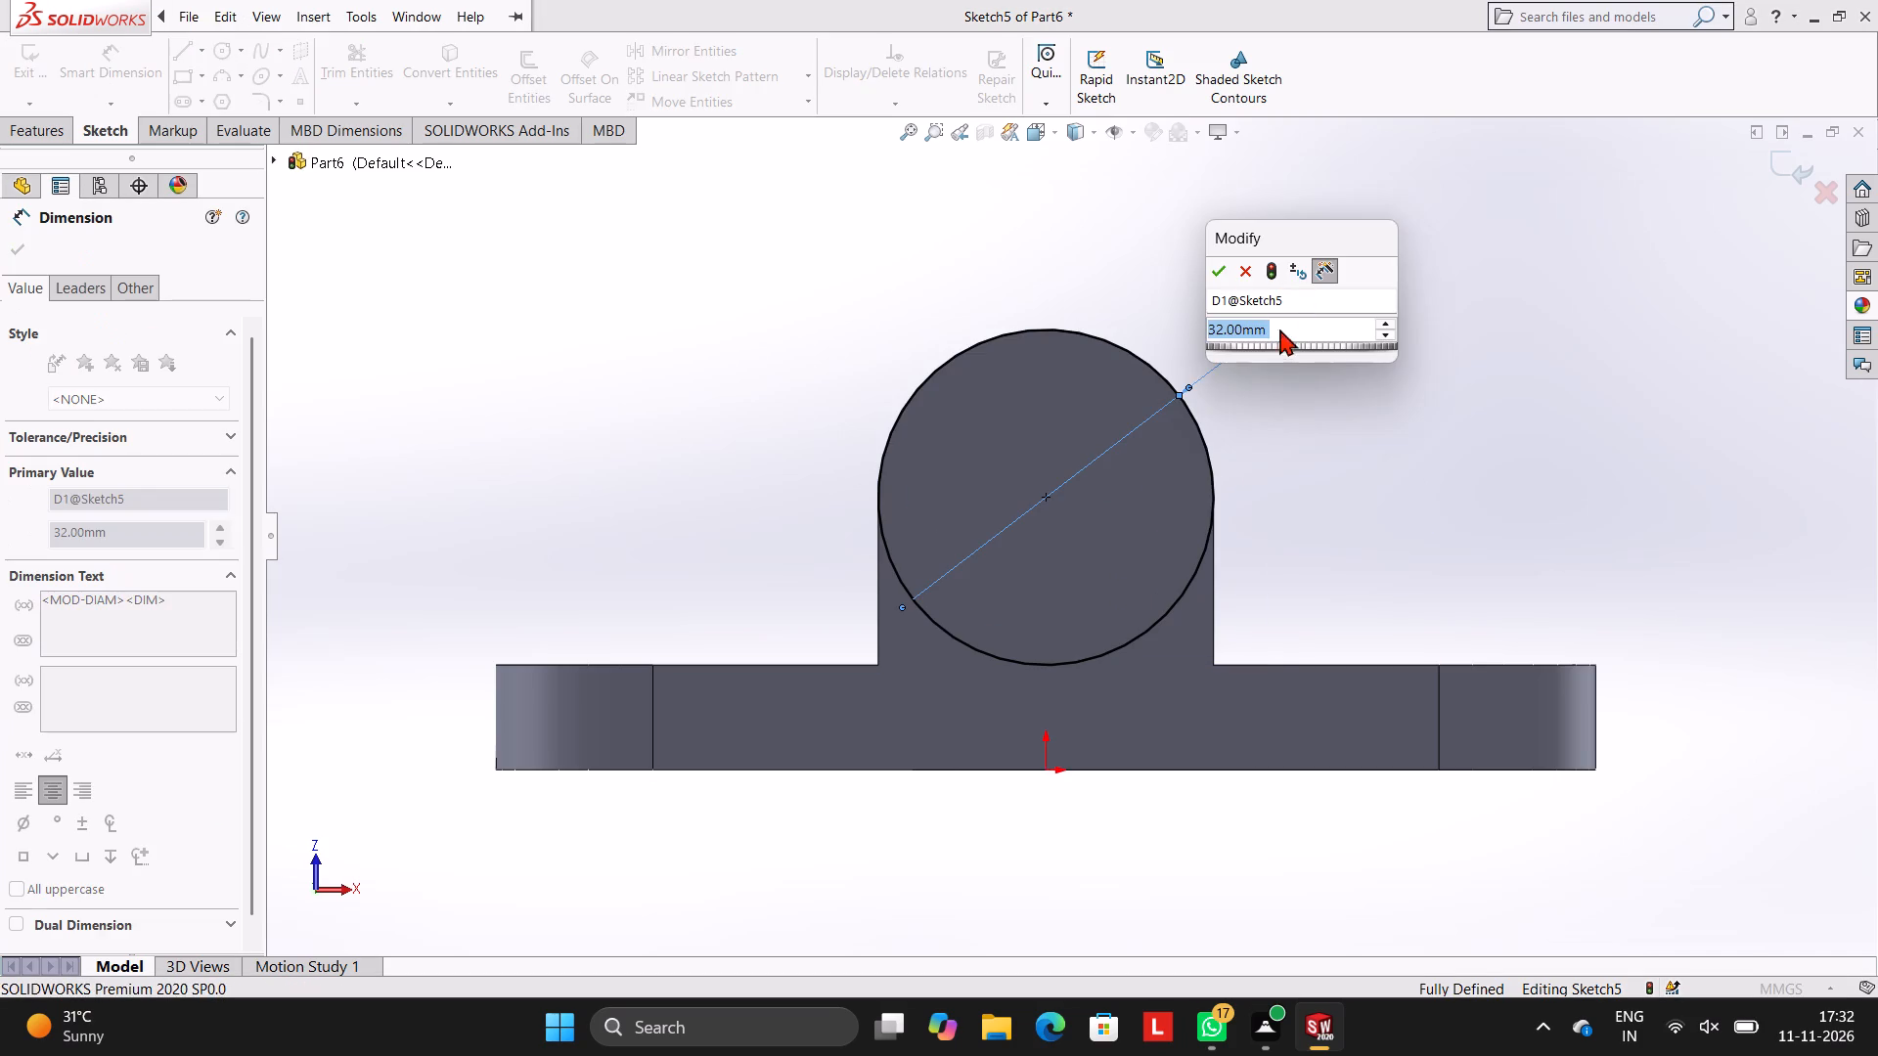
left_click(1220, 277)
left_click(1185, 251)
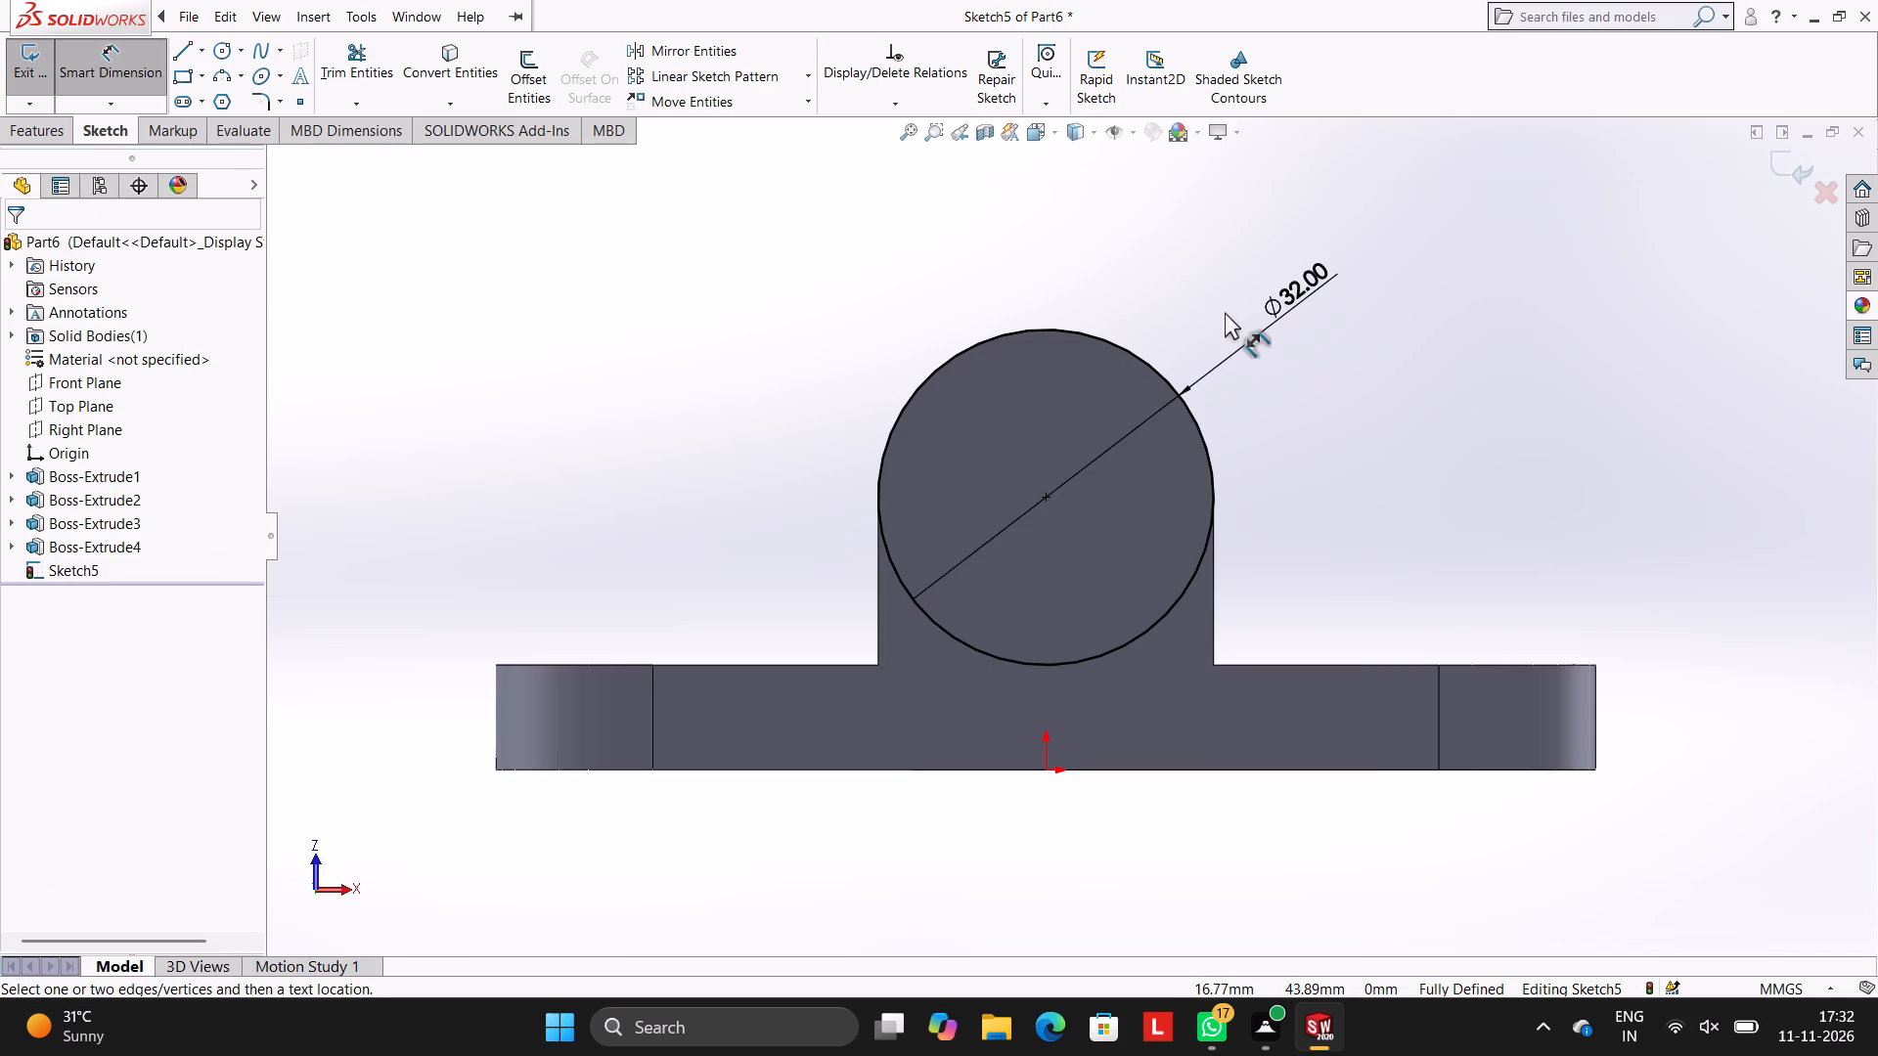
Extrude the circle as a merged boss with a blind depth of 30 mm, projecting forward from the front face.
left_click(55, 128)
left_click(21, 40)
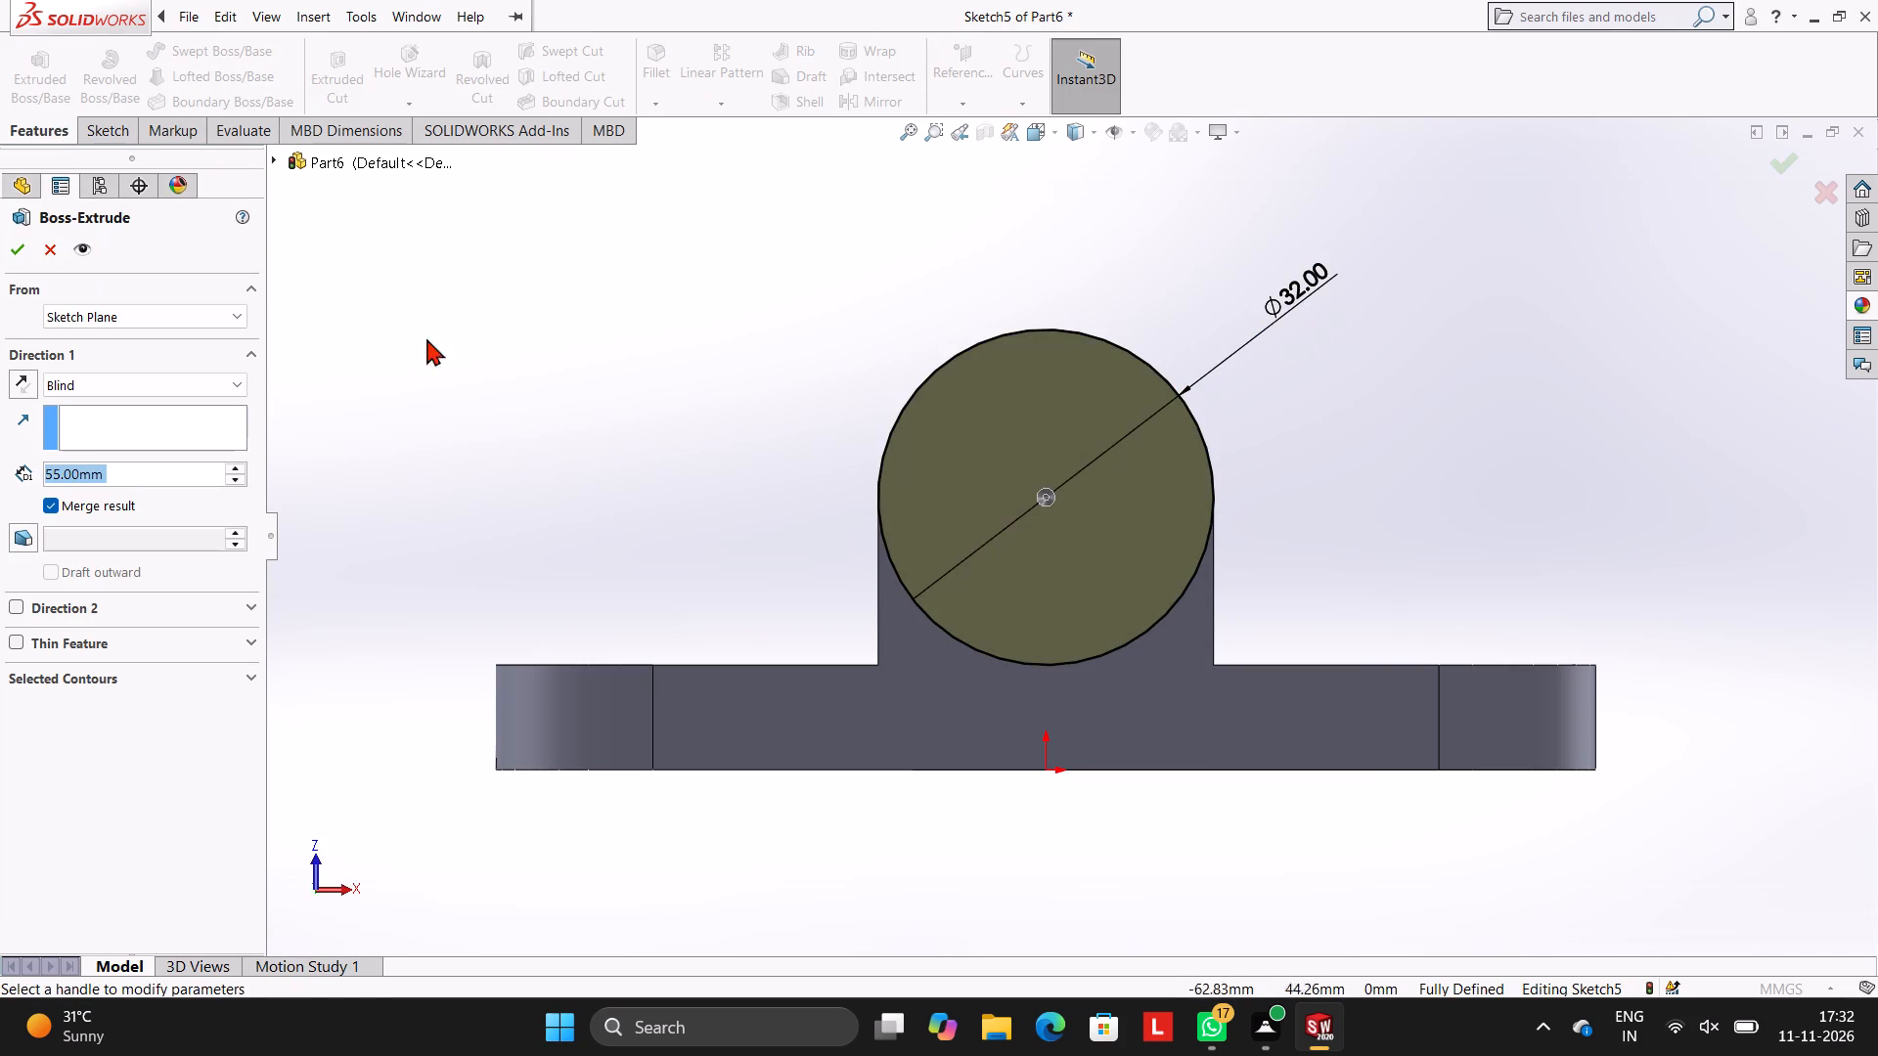
middle_click_drag(1331, 307, 1187, 311)
left_click(118, 470)
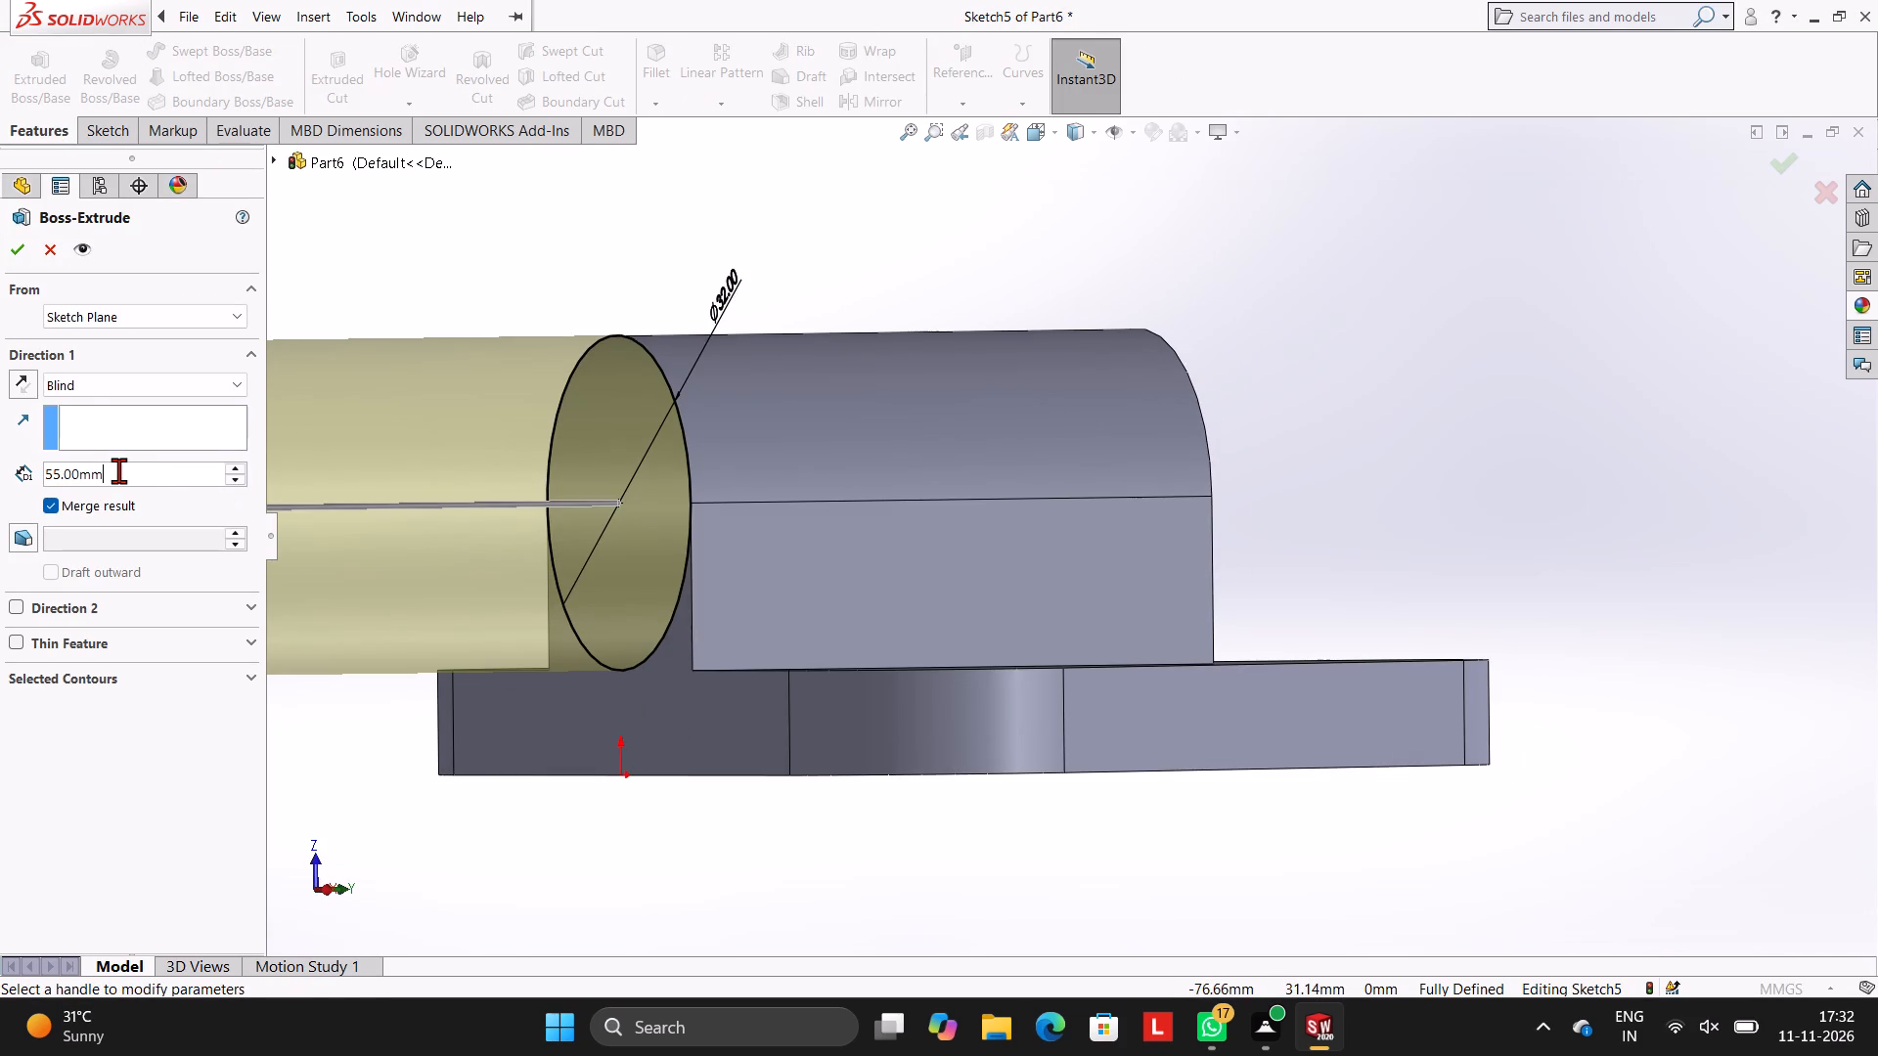
key("BackSpace")
key("BackSpace")
key("BackSpace")
key("BackSpace")
key("BackSpace")
key("BackSpace")
key("BackSpace")
key("BackSpace")
key("BackSpace")
key("BackSpace")
key("BackSpace")
key("BackSpace")
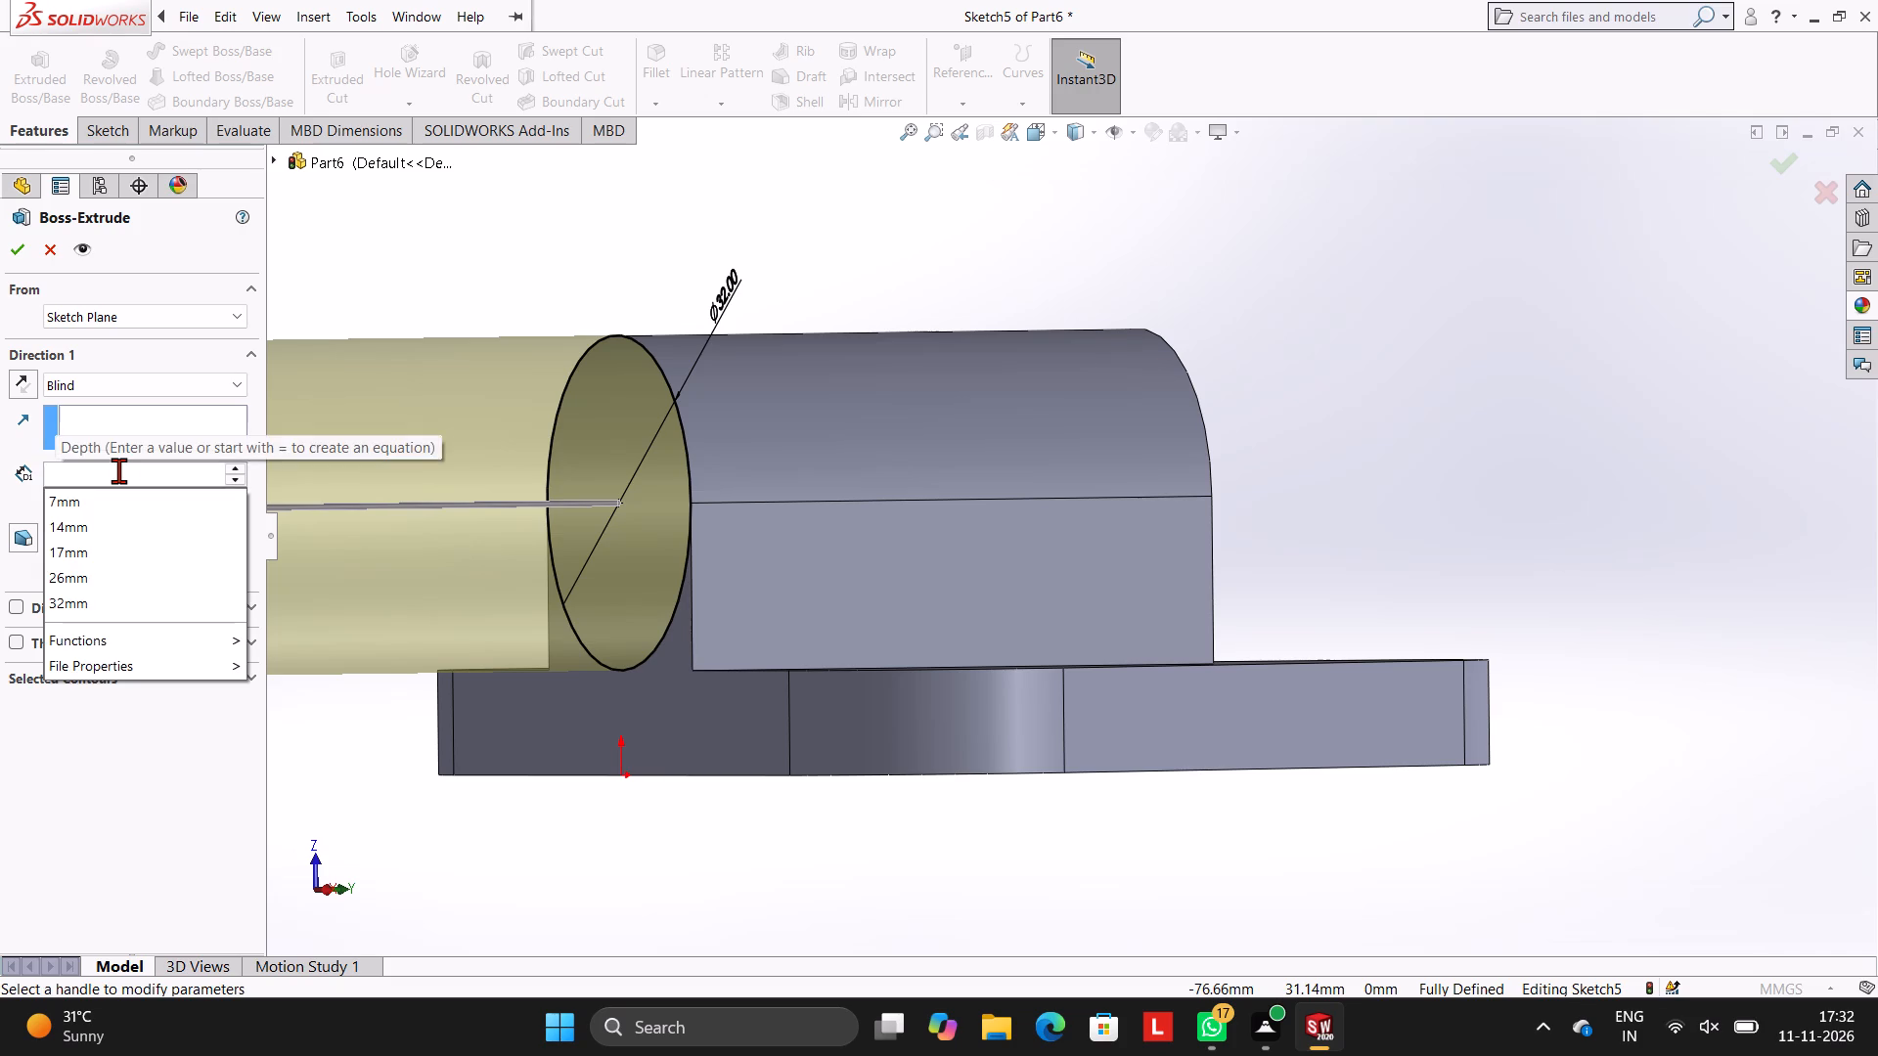
type("30")
key("Return")
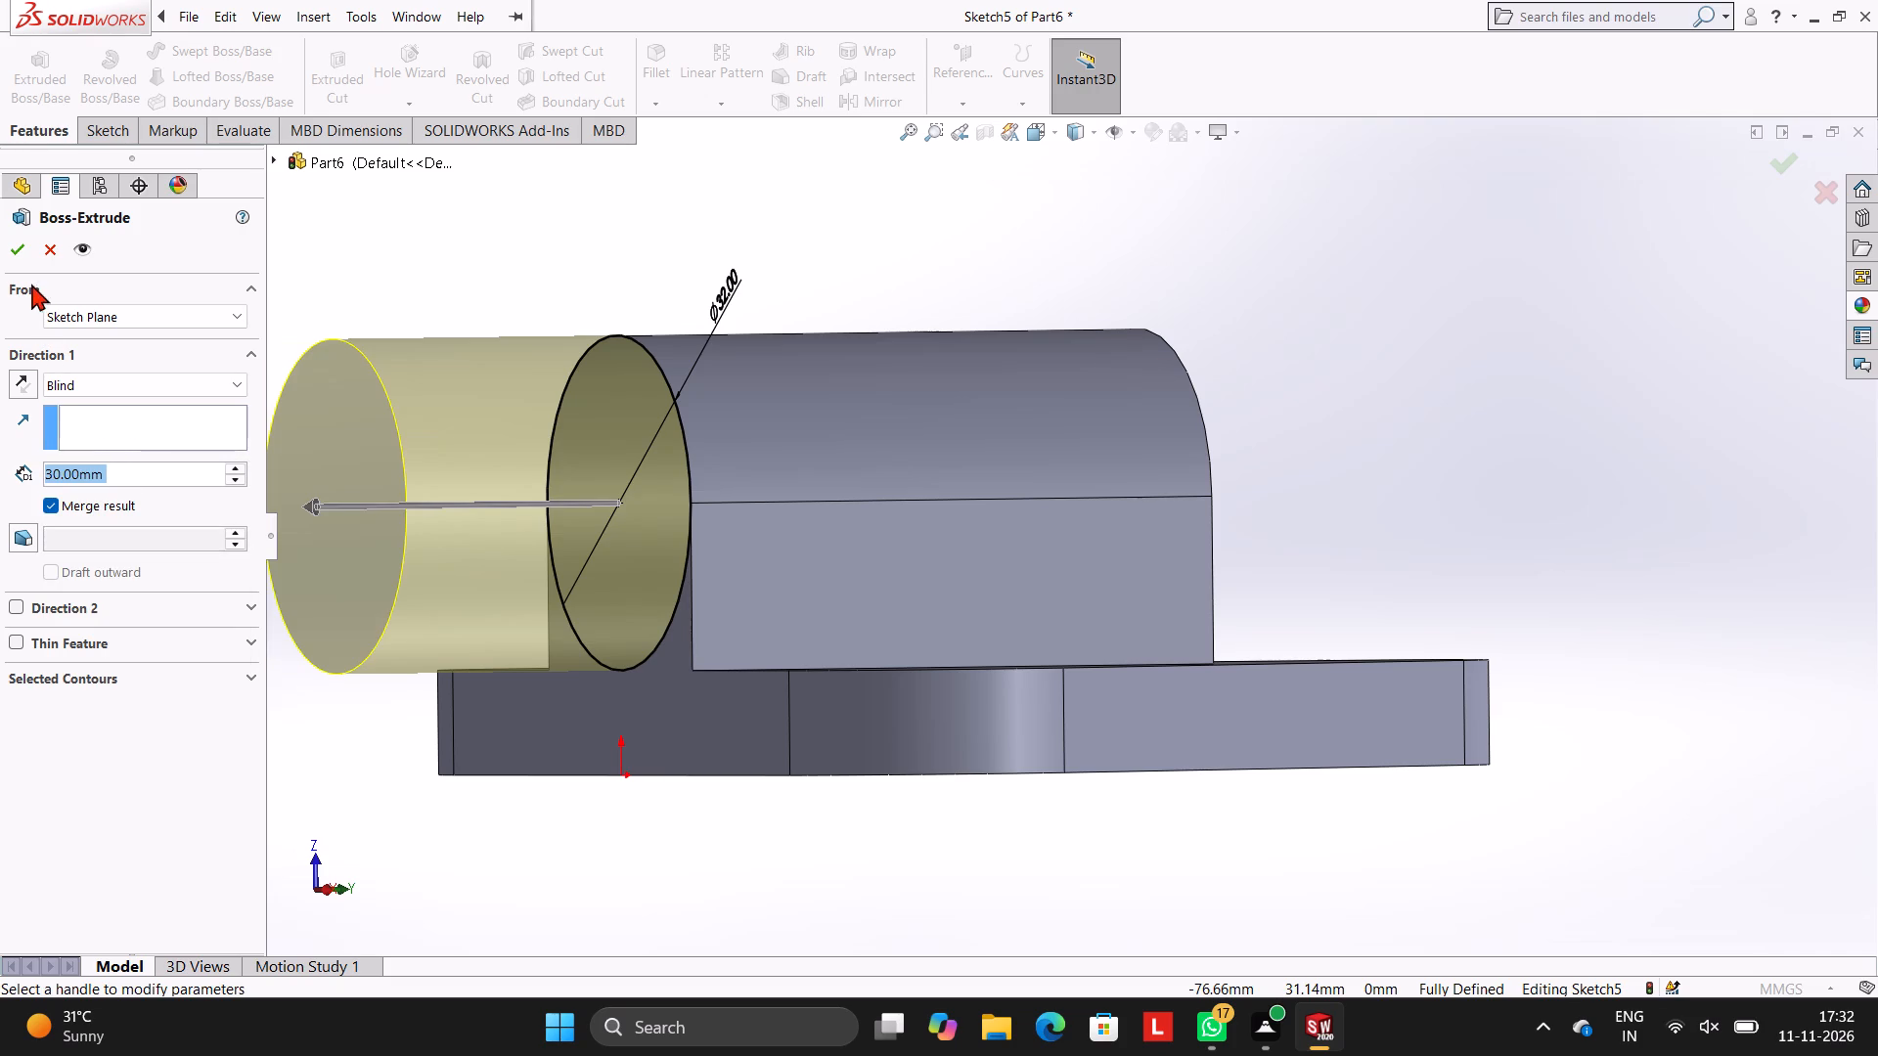
left_click(18, 253)
left_click(656, 268)
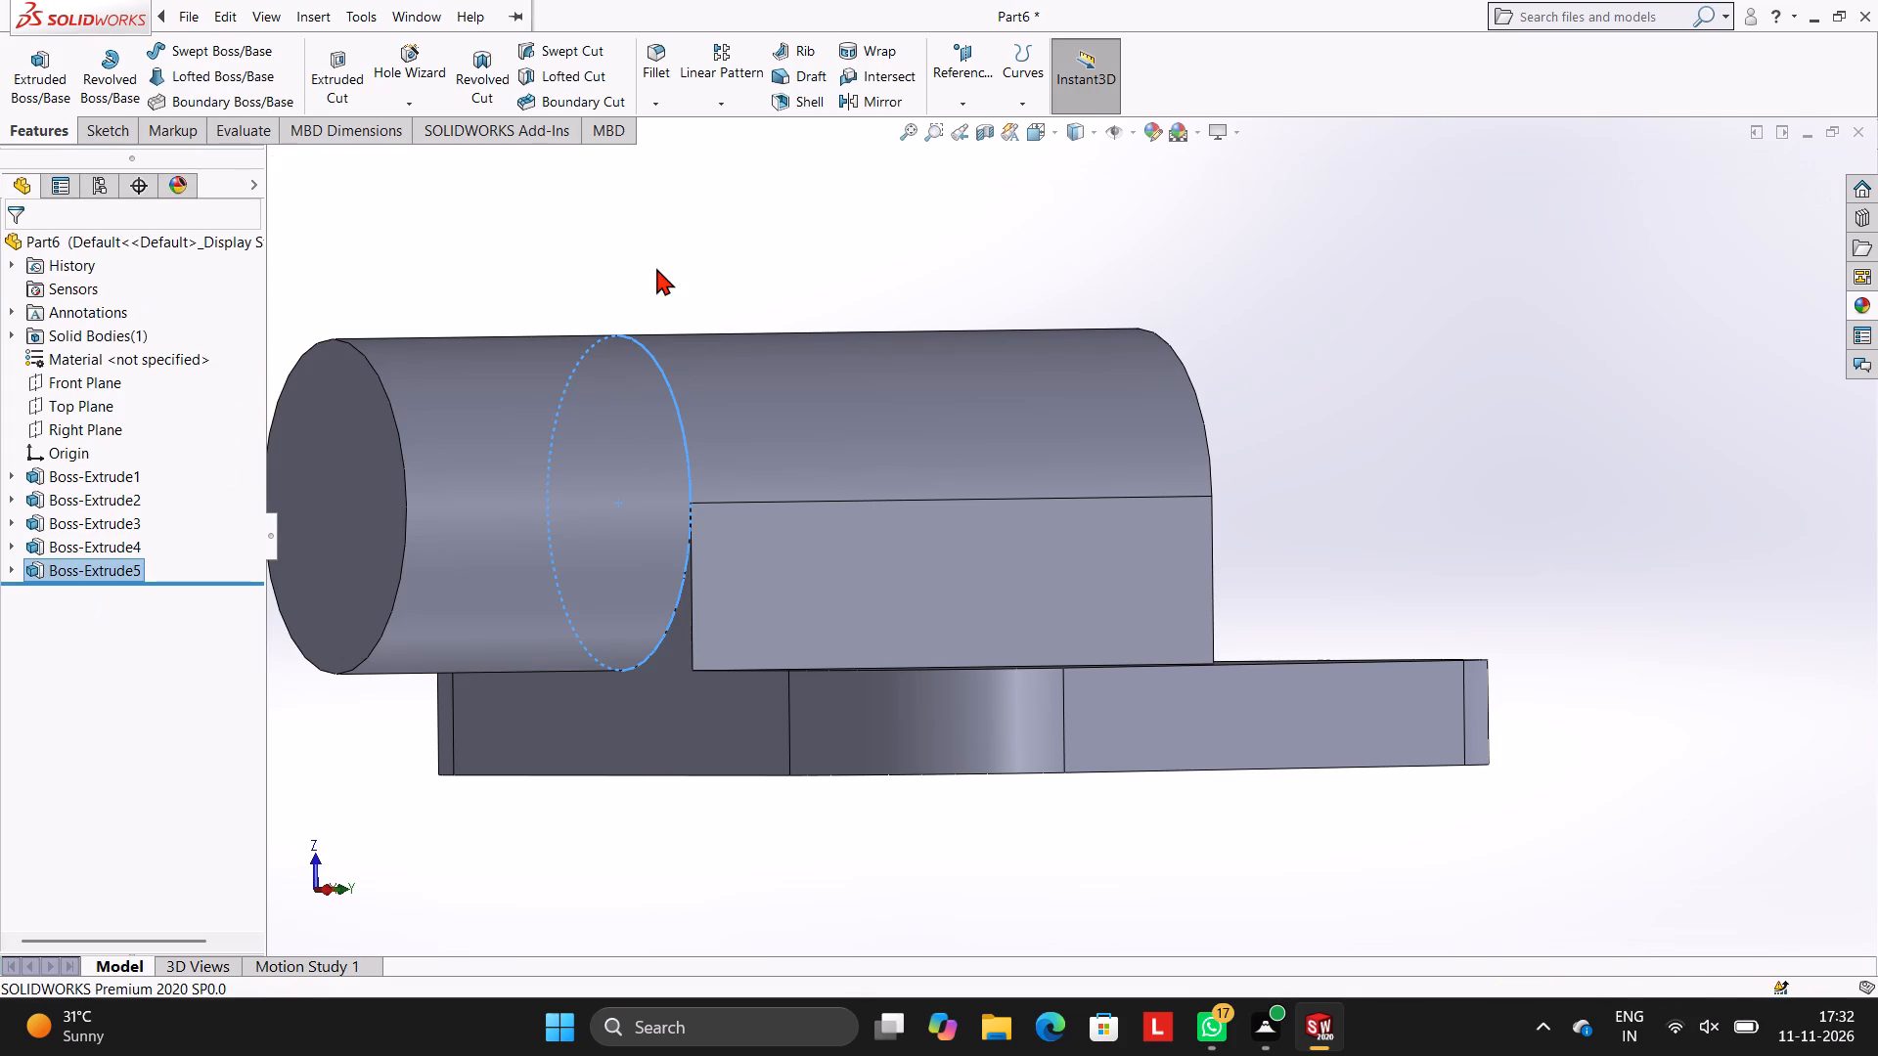
On the front end face of the projecting cylinder, sketch a concentric circle with a diameter of 21 mm.
scroll(656, 268, "up", 4)
middle_click_drag(688, 336, 762, 496)
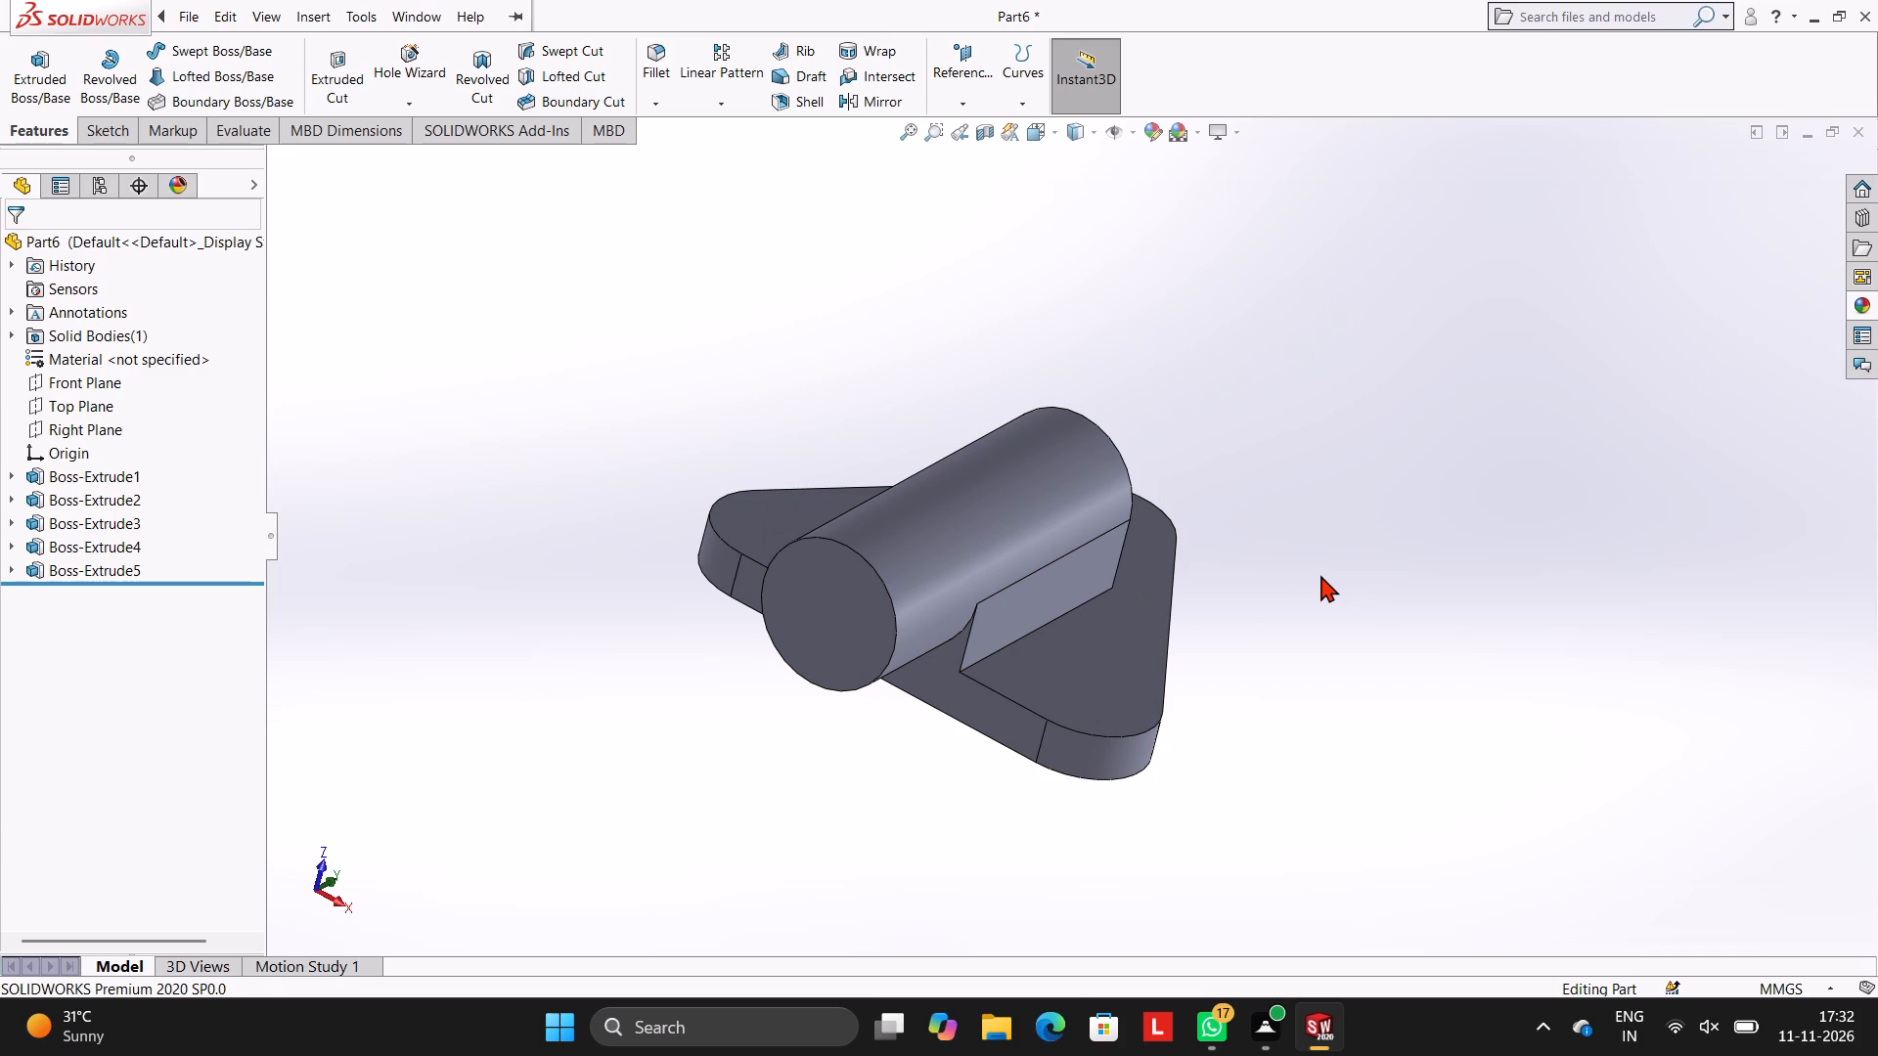
middle_click_drag(1380, 452, 1367, 620)
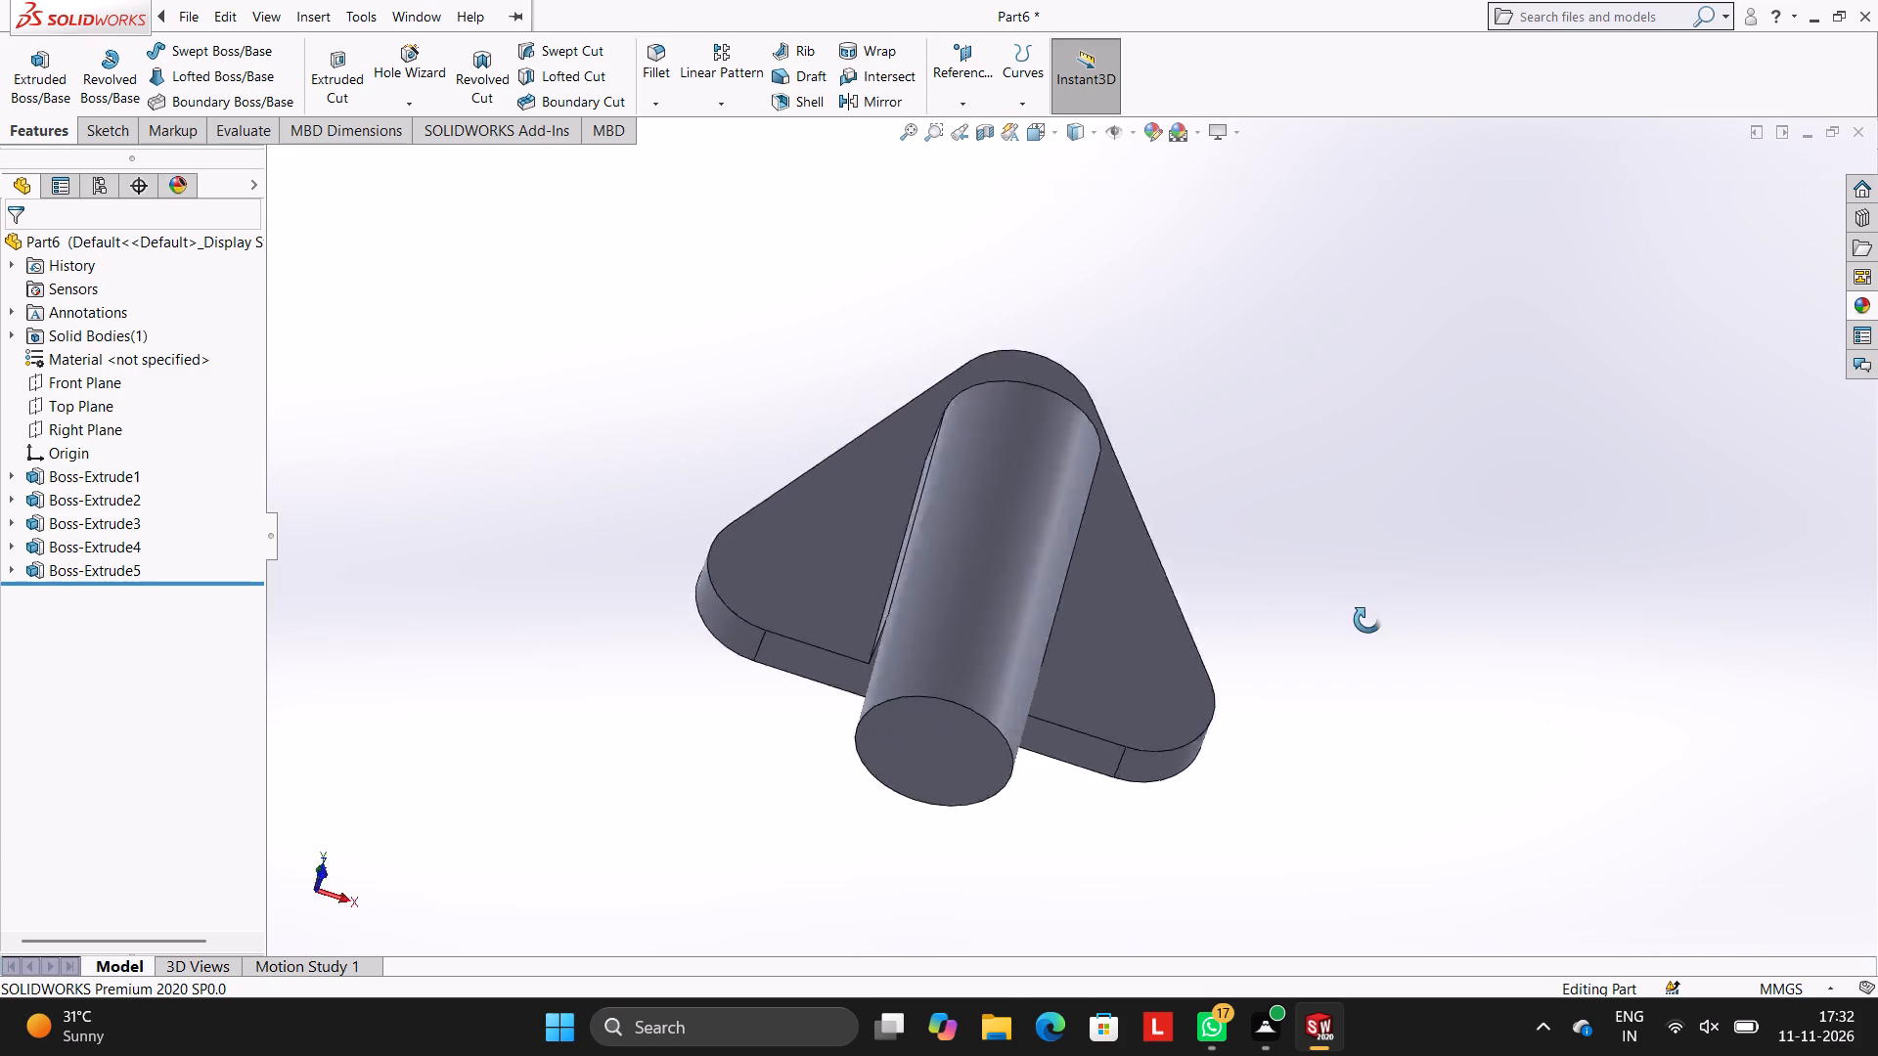
middle_click_drag(1367, 620, 1382, 426)
left_click(889, 609)
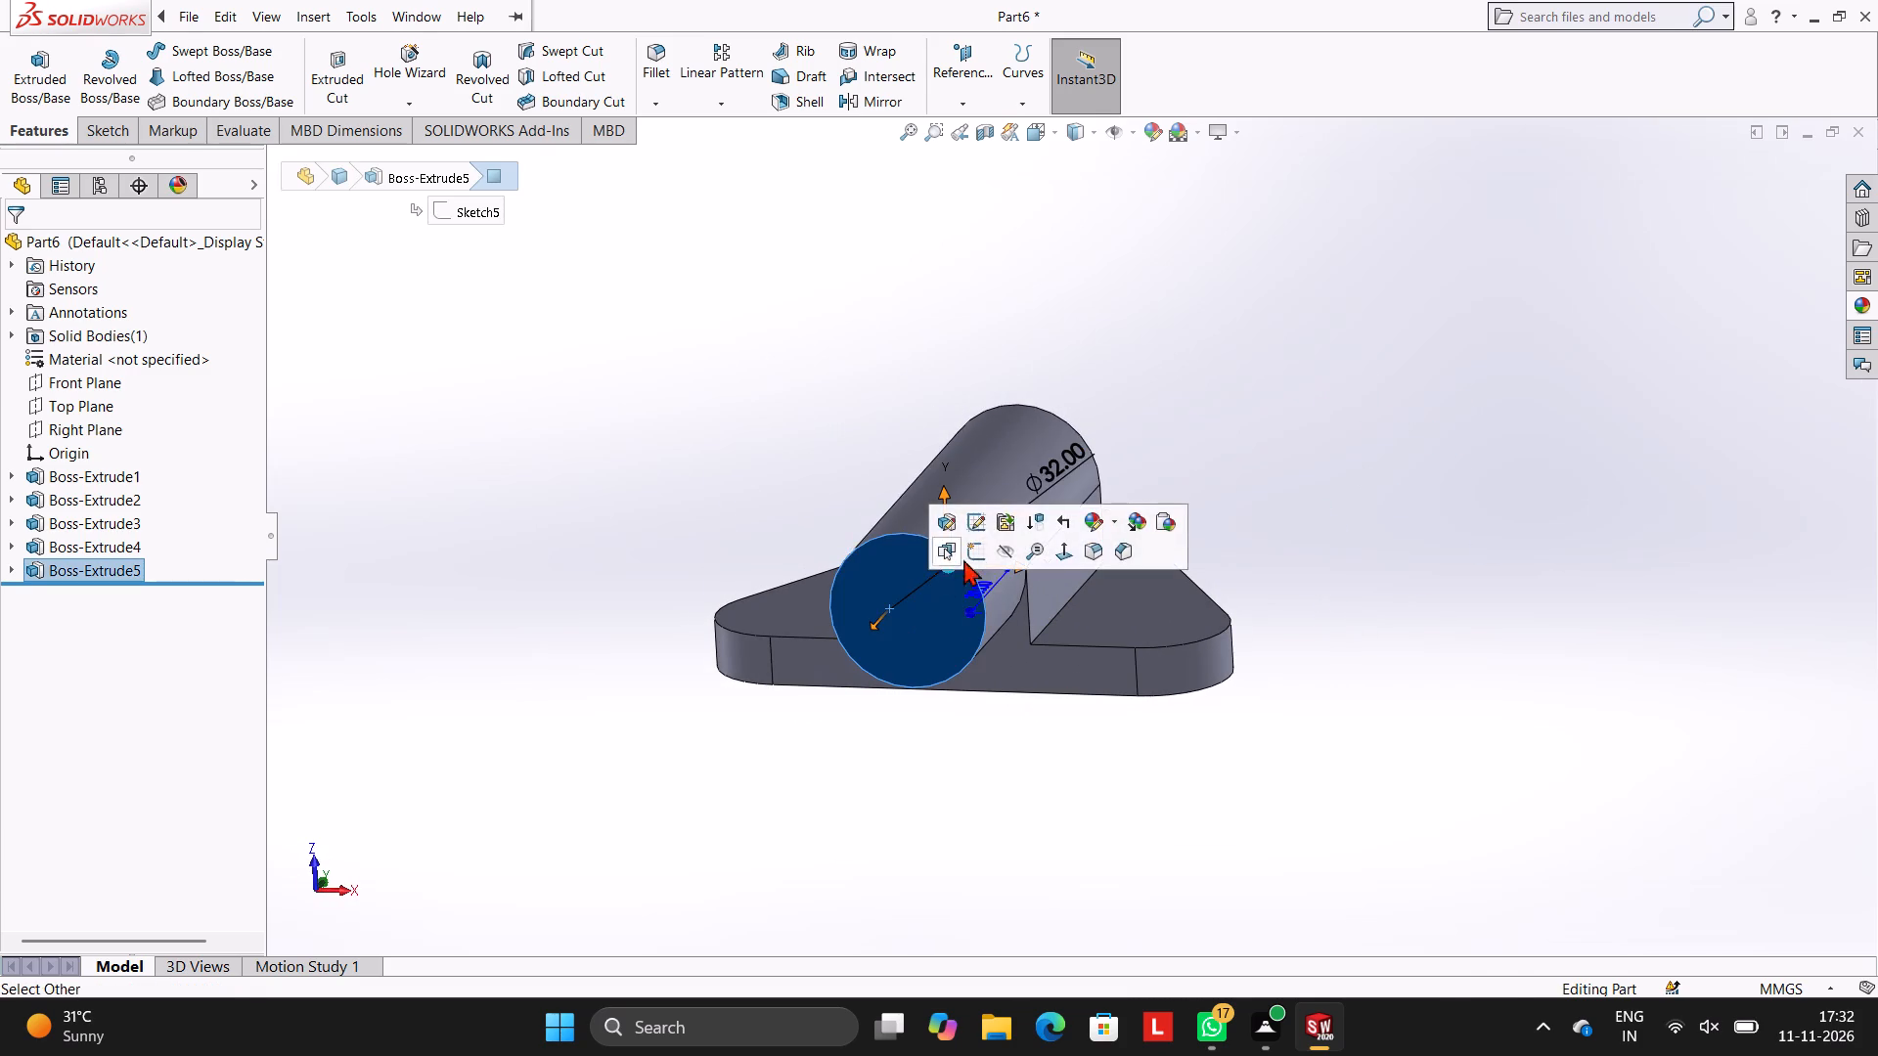
left_click(975, 551)
key("ctrl+8")
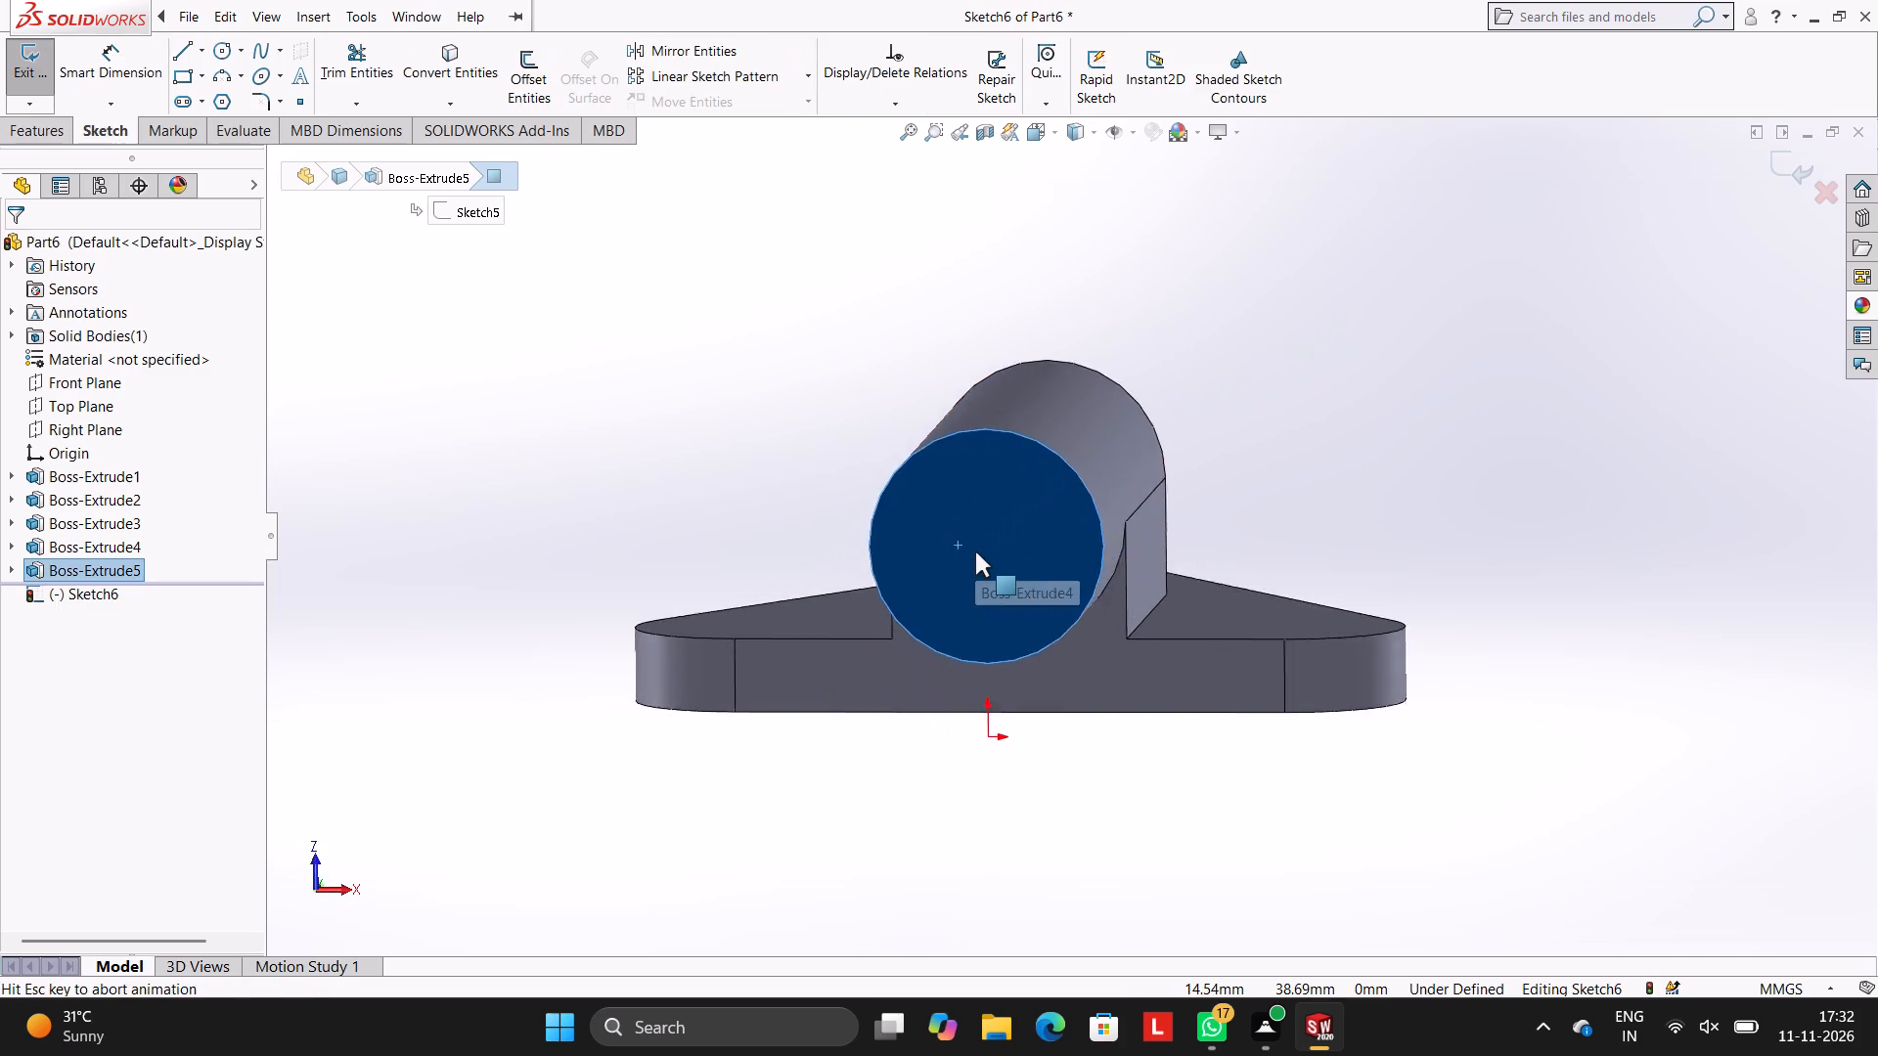
left_click(227, 54)
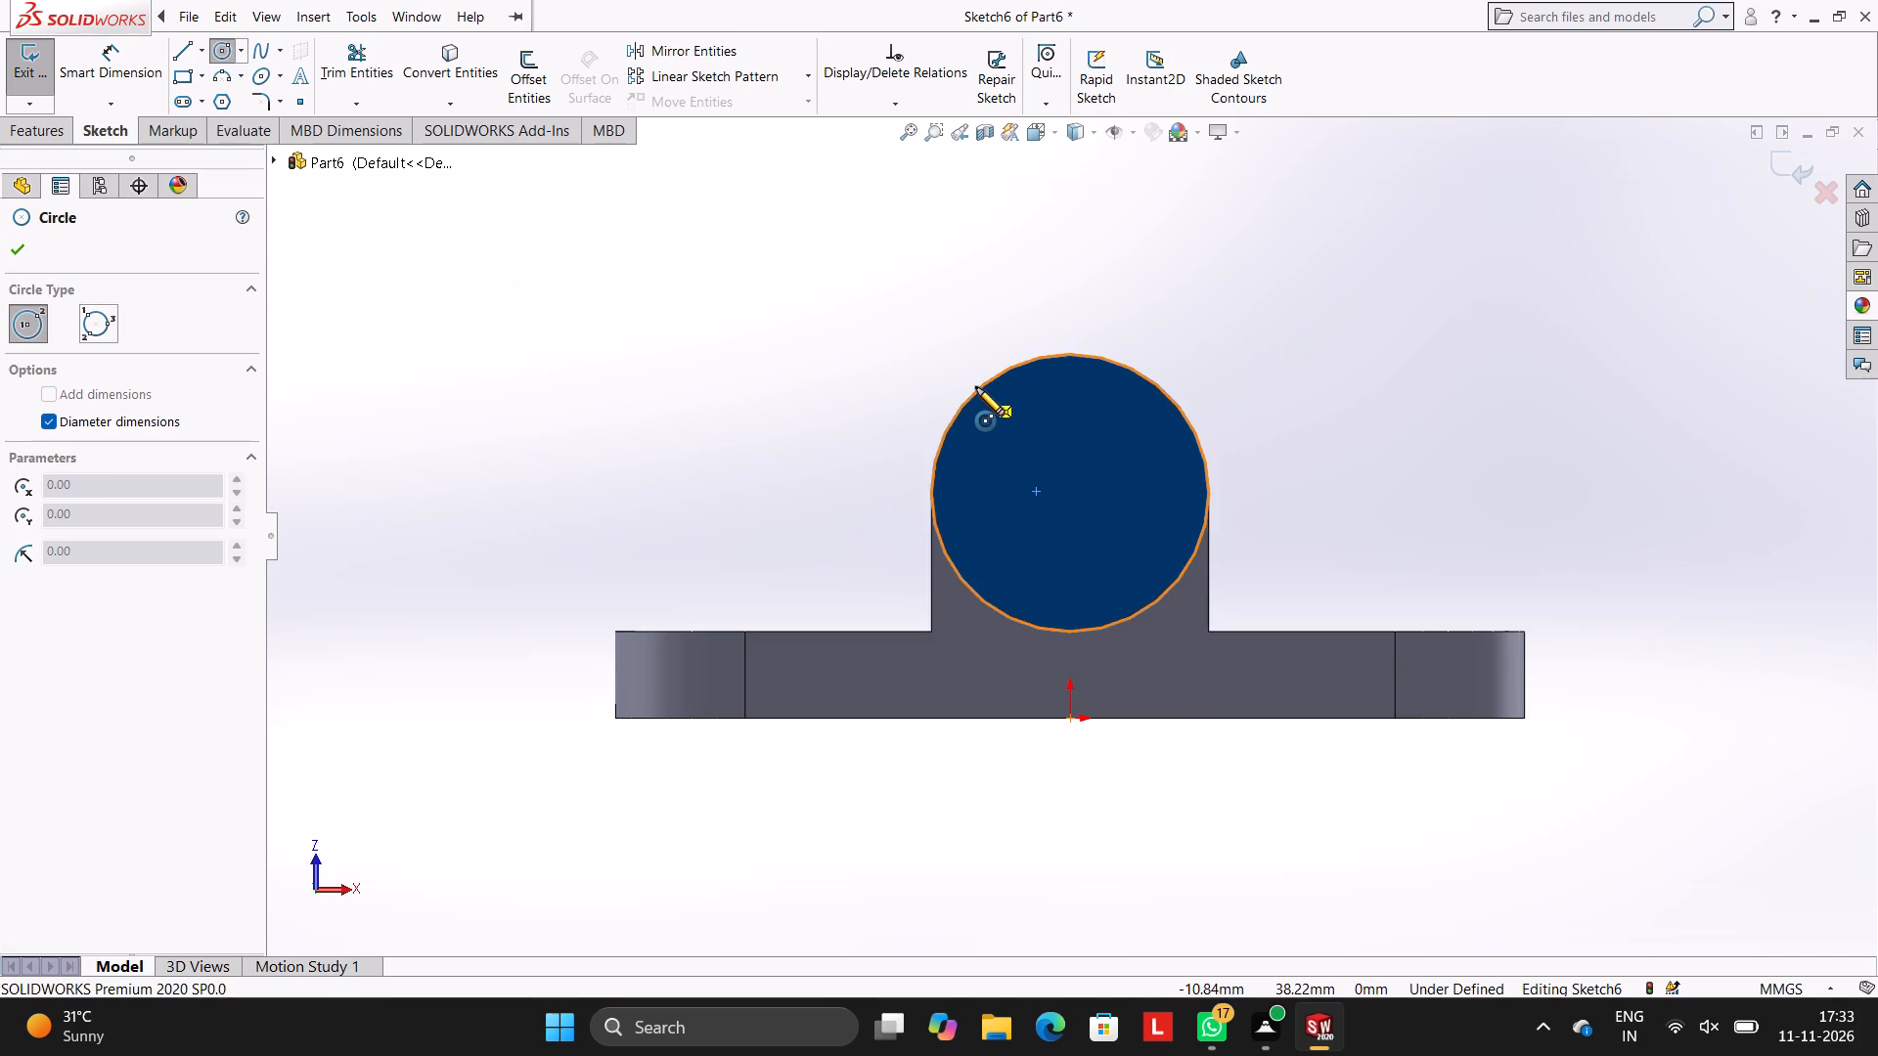
left_click(1069, 493)
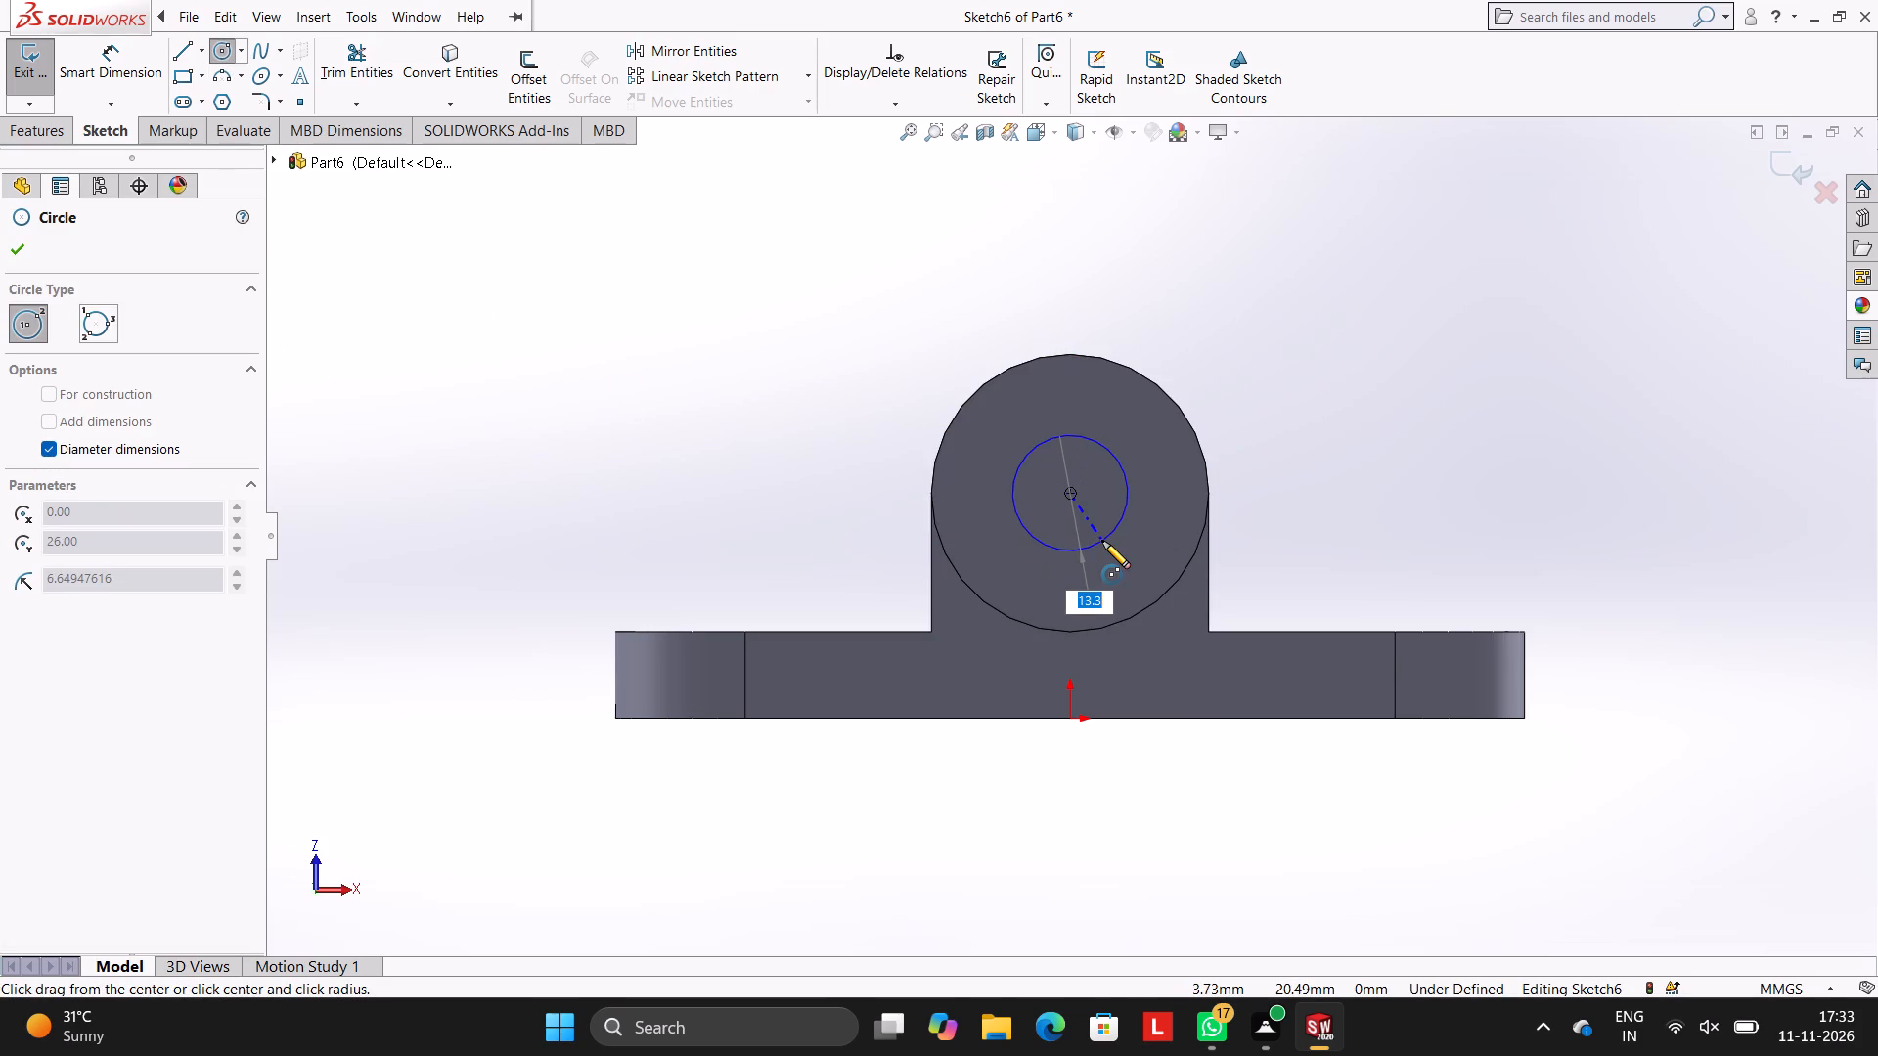
type("21")
key("Return")
key("Escape")
key("Escape")
key("Escape")
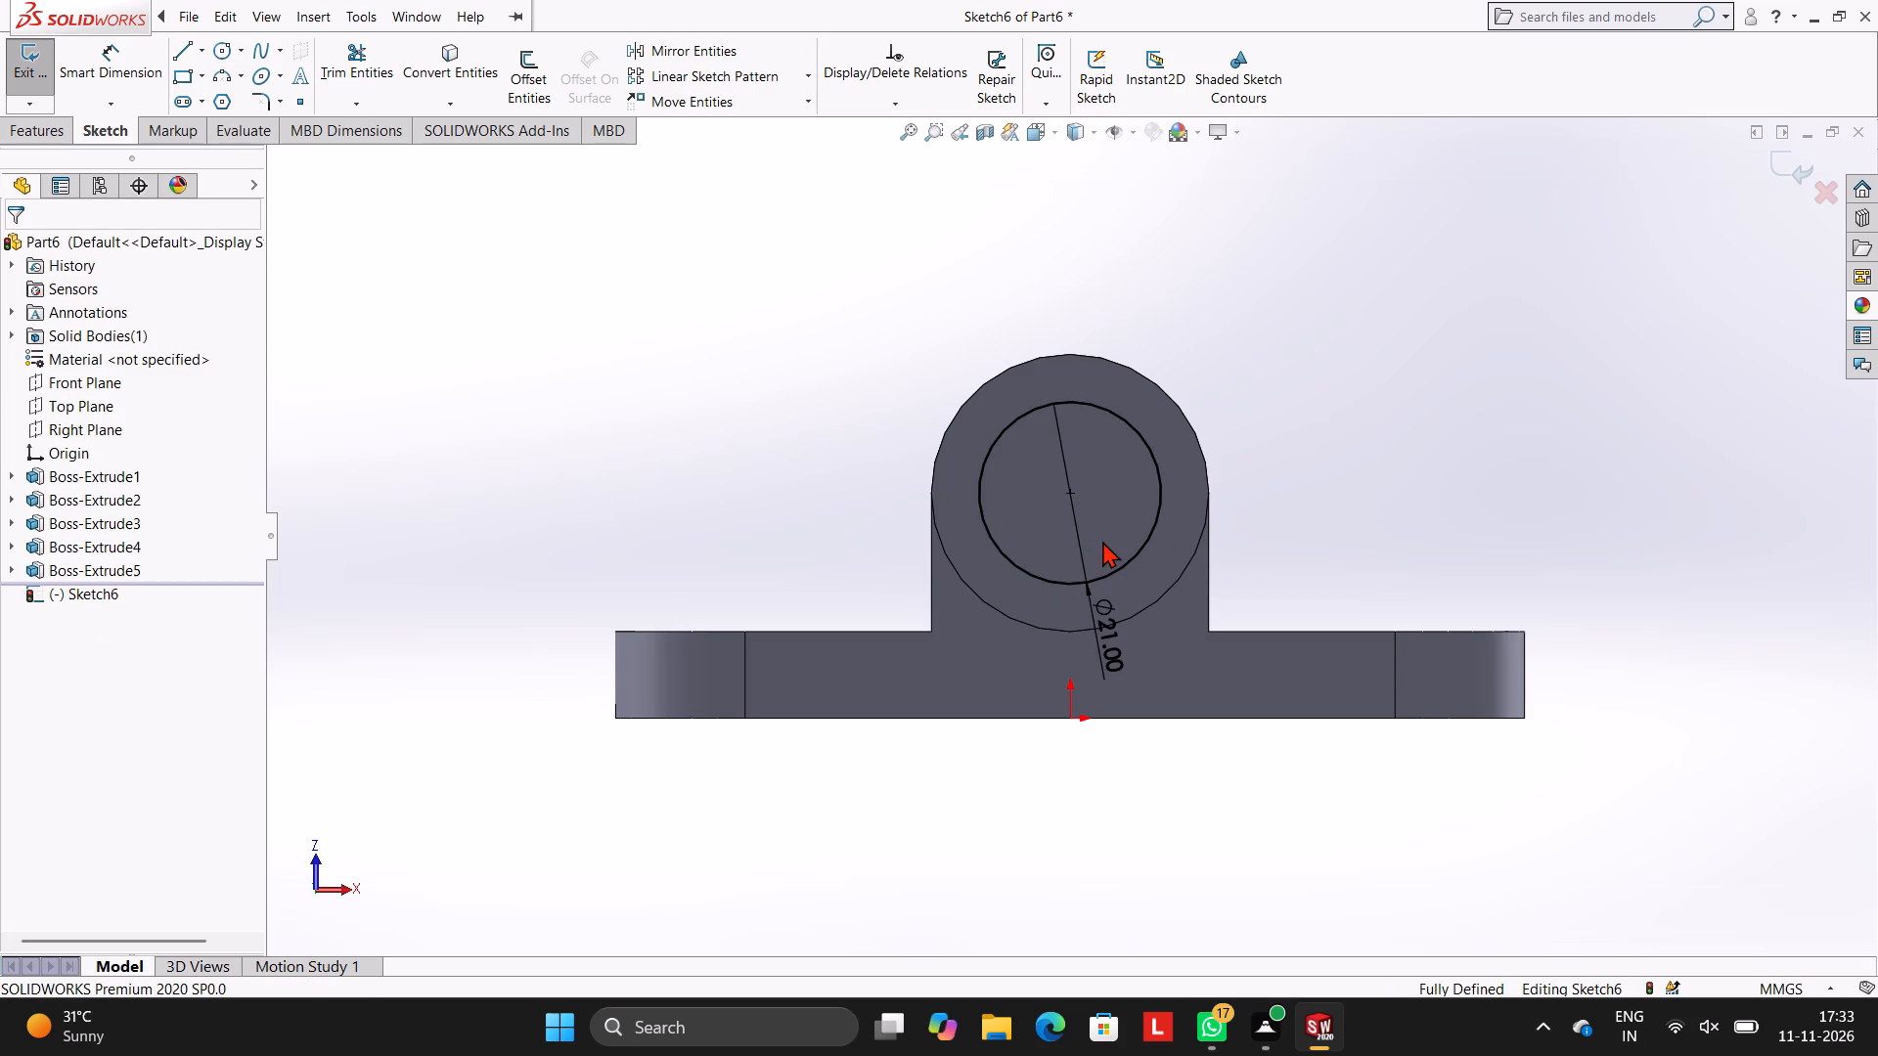
key("Escape")
key("Escape")
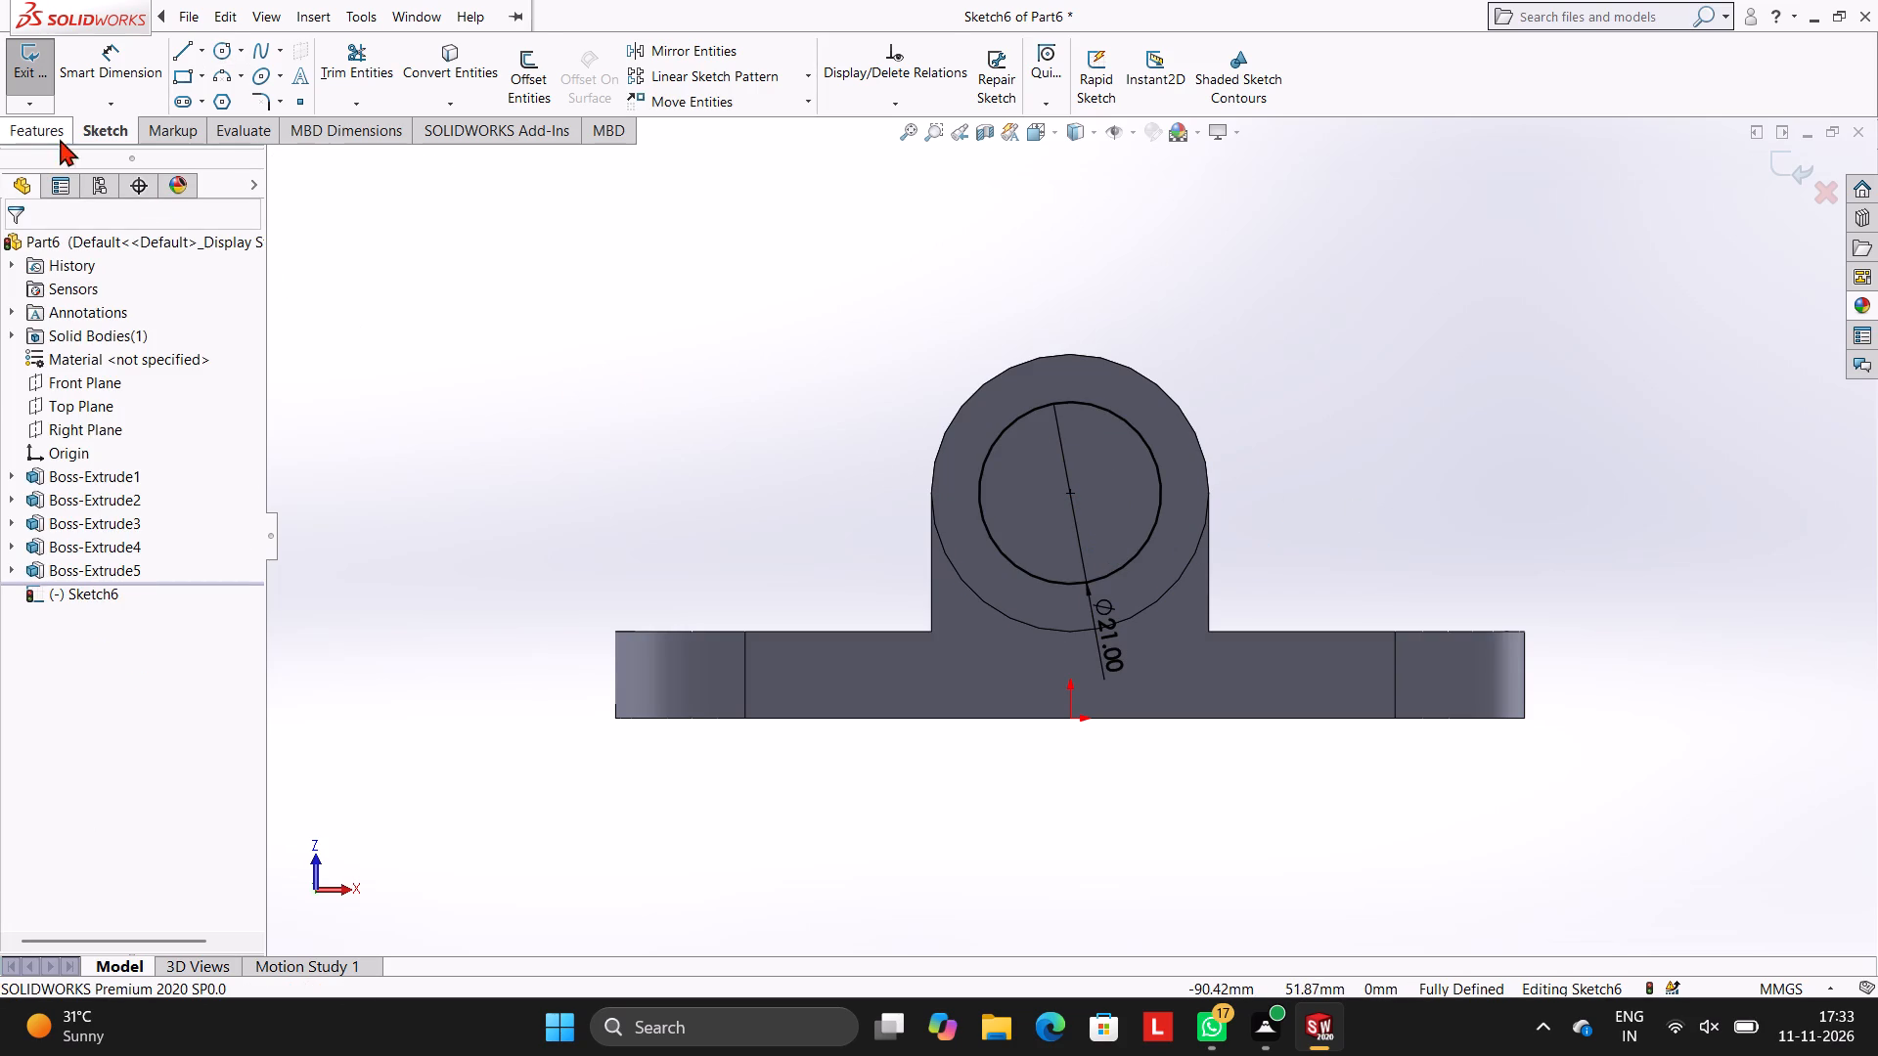
Cut-extrude the 21 mm circle through the cylinder with a blind depth of 85 mm.
left_click(55, 133)
left_click(317, 95)
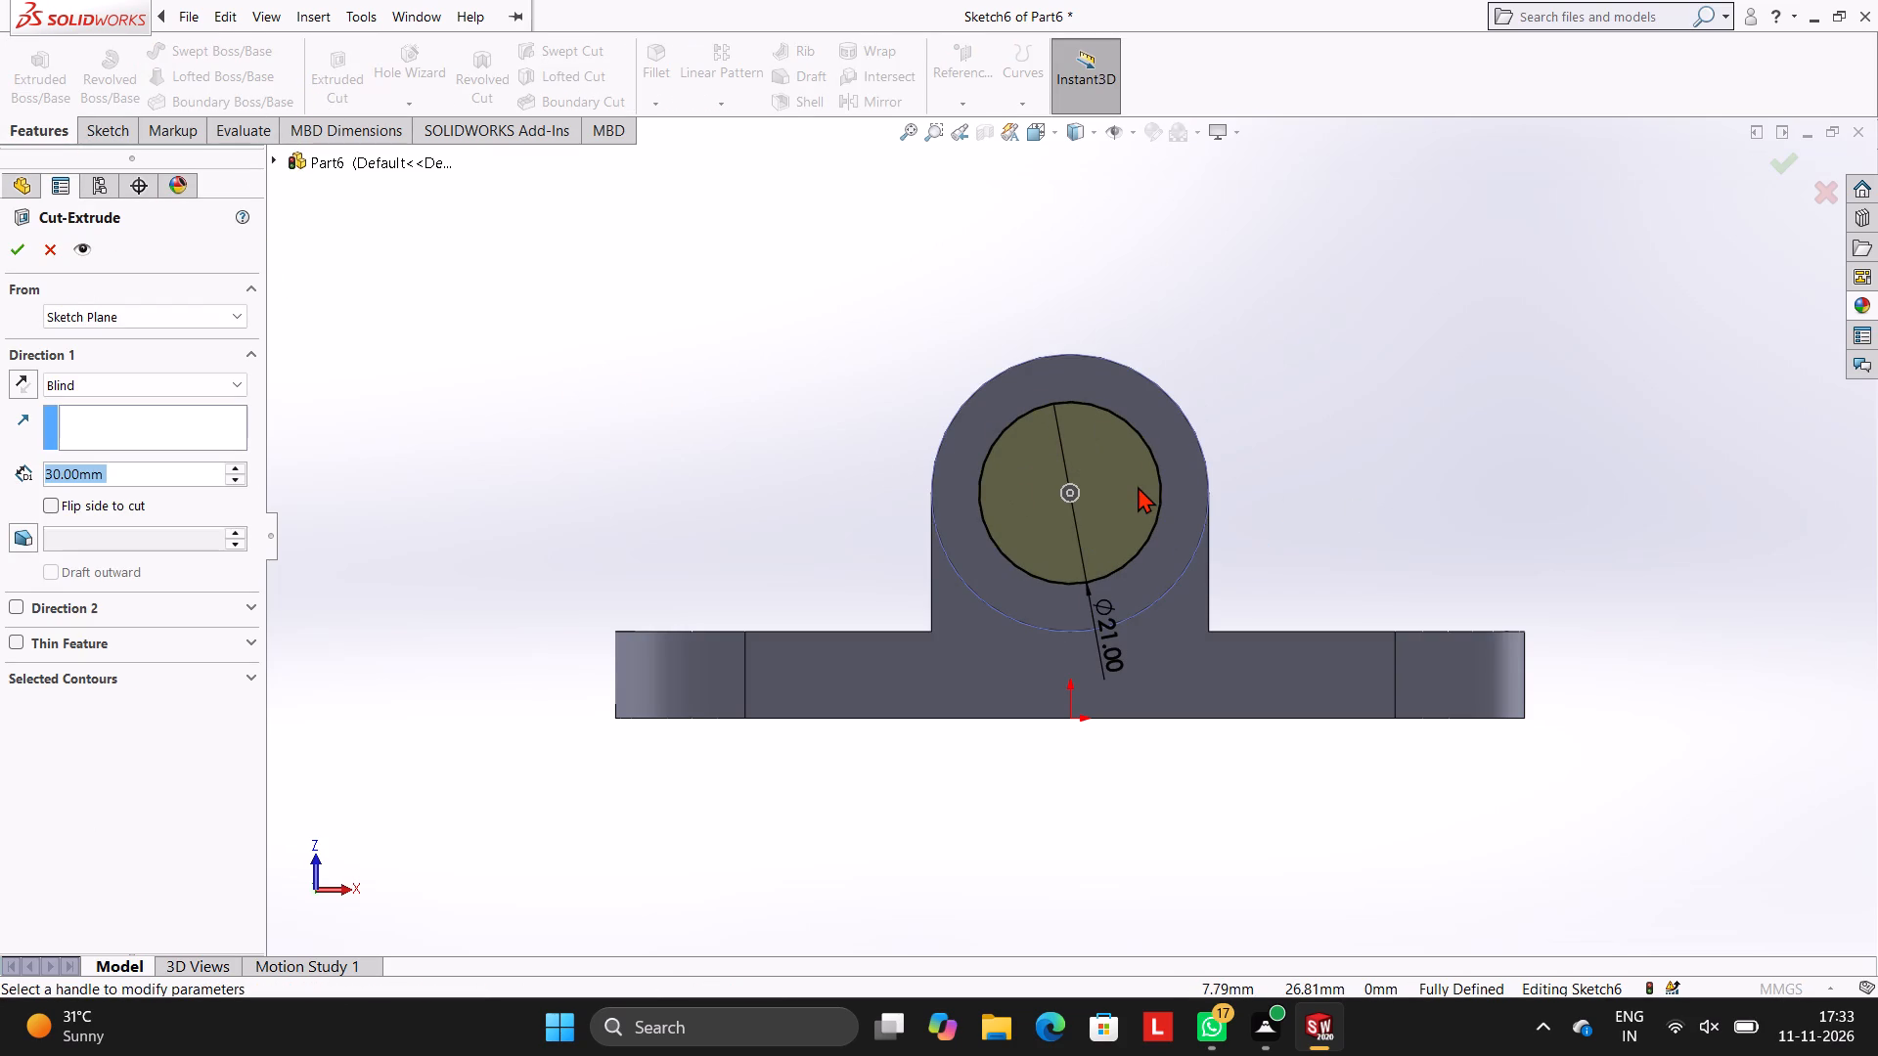
type("85")
key("Return")
left_click(17, 252)
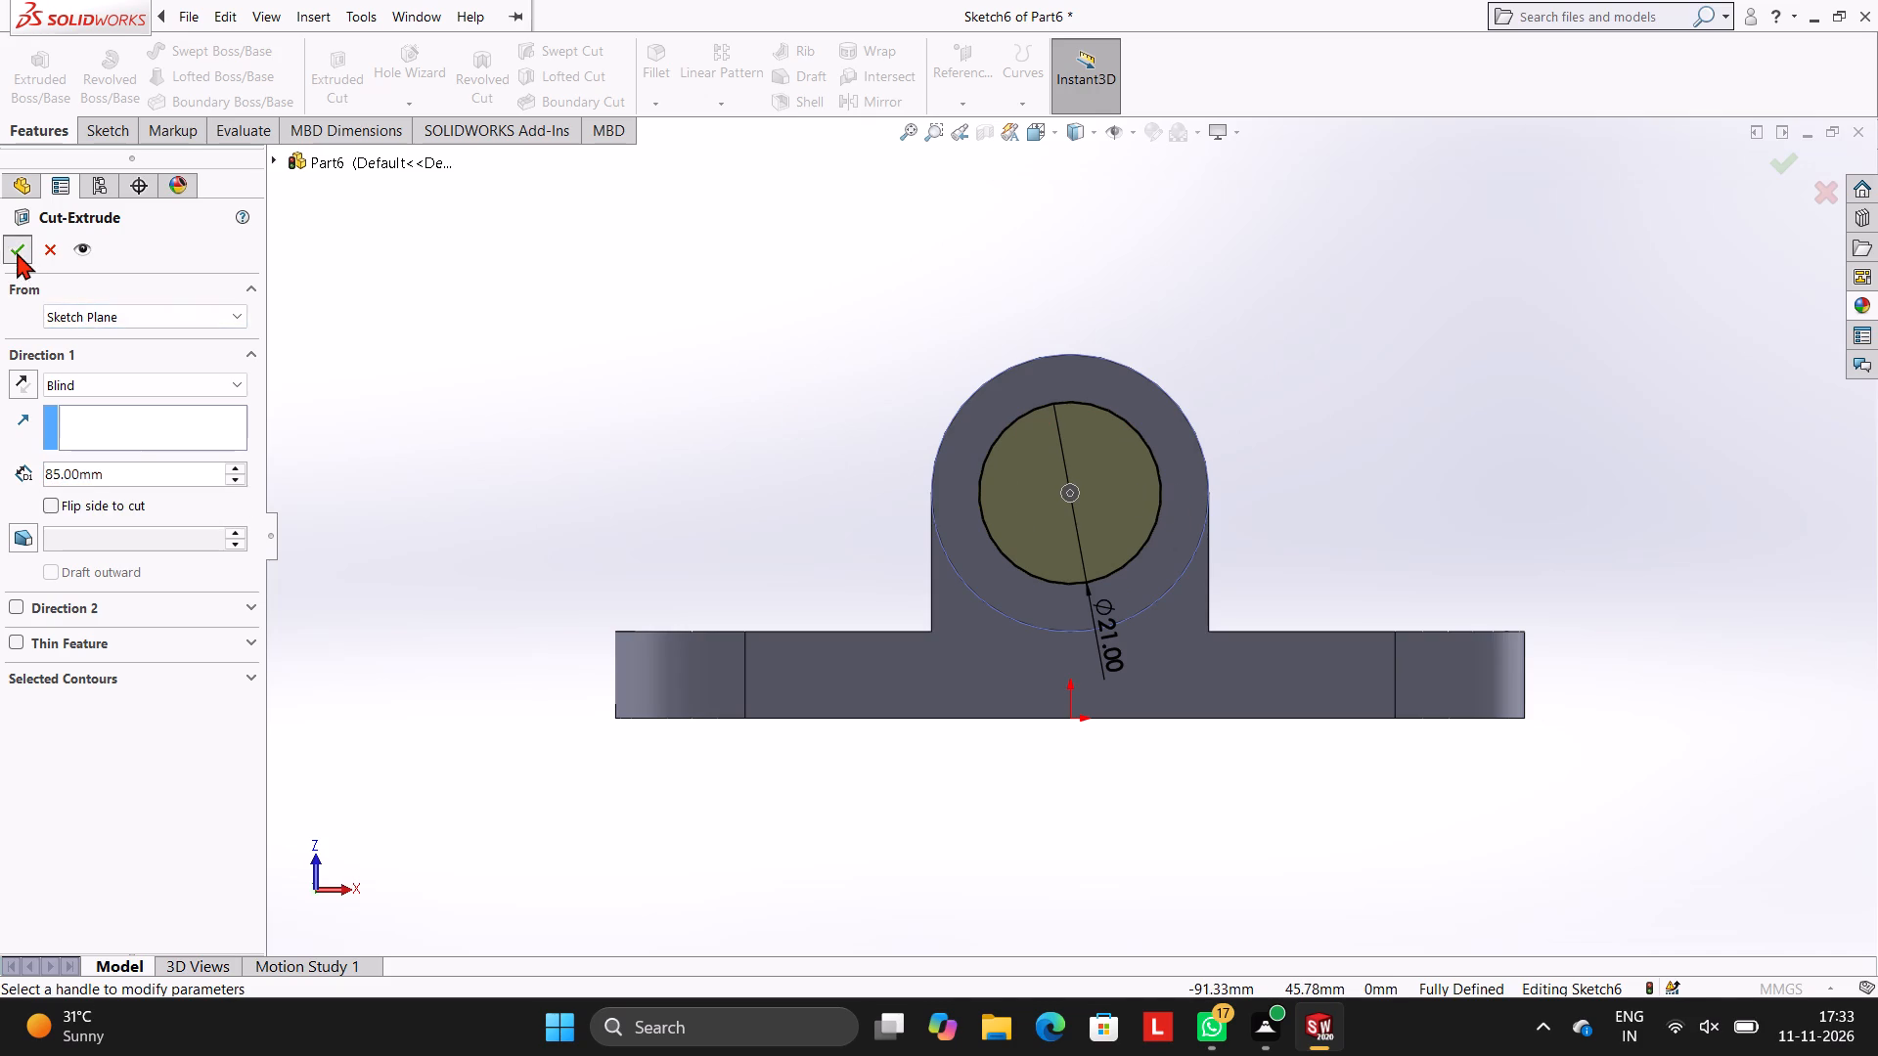
left_click(644, 296)
Start a new sketch on the top face of the triangular plate.
scroll(874, 431, "up", 2)
middle_click_drag(1379, 374, 1315, 489)
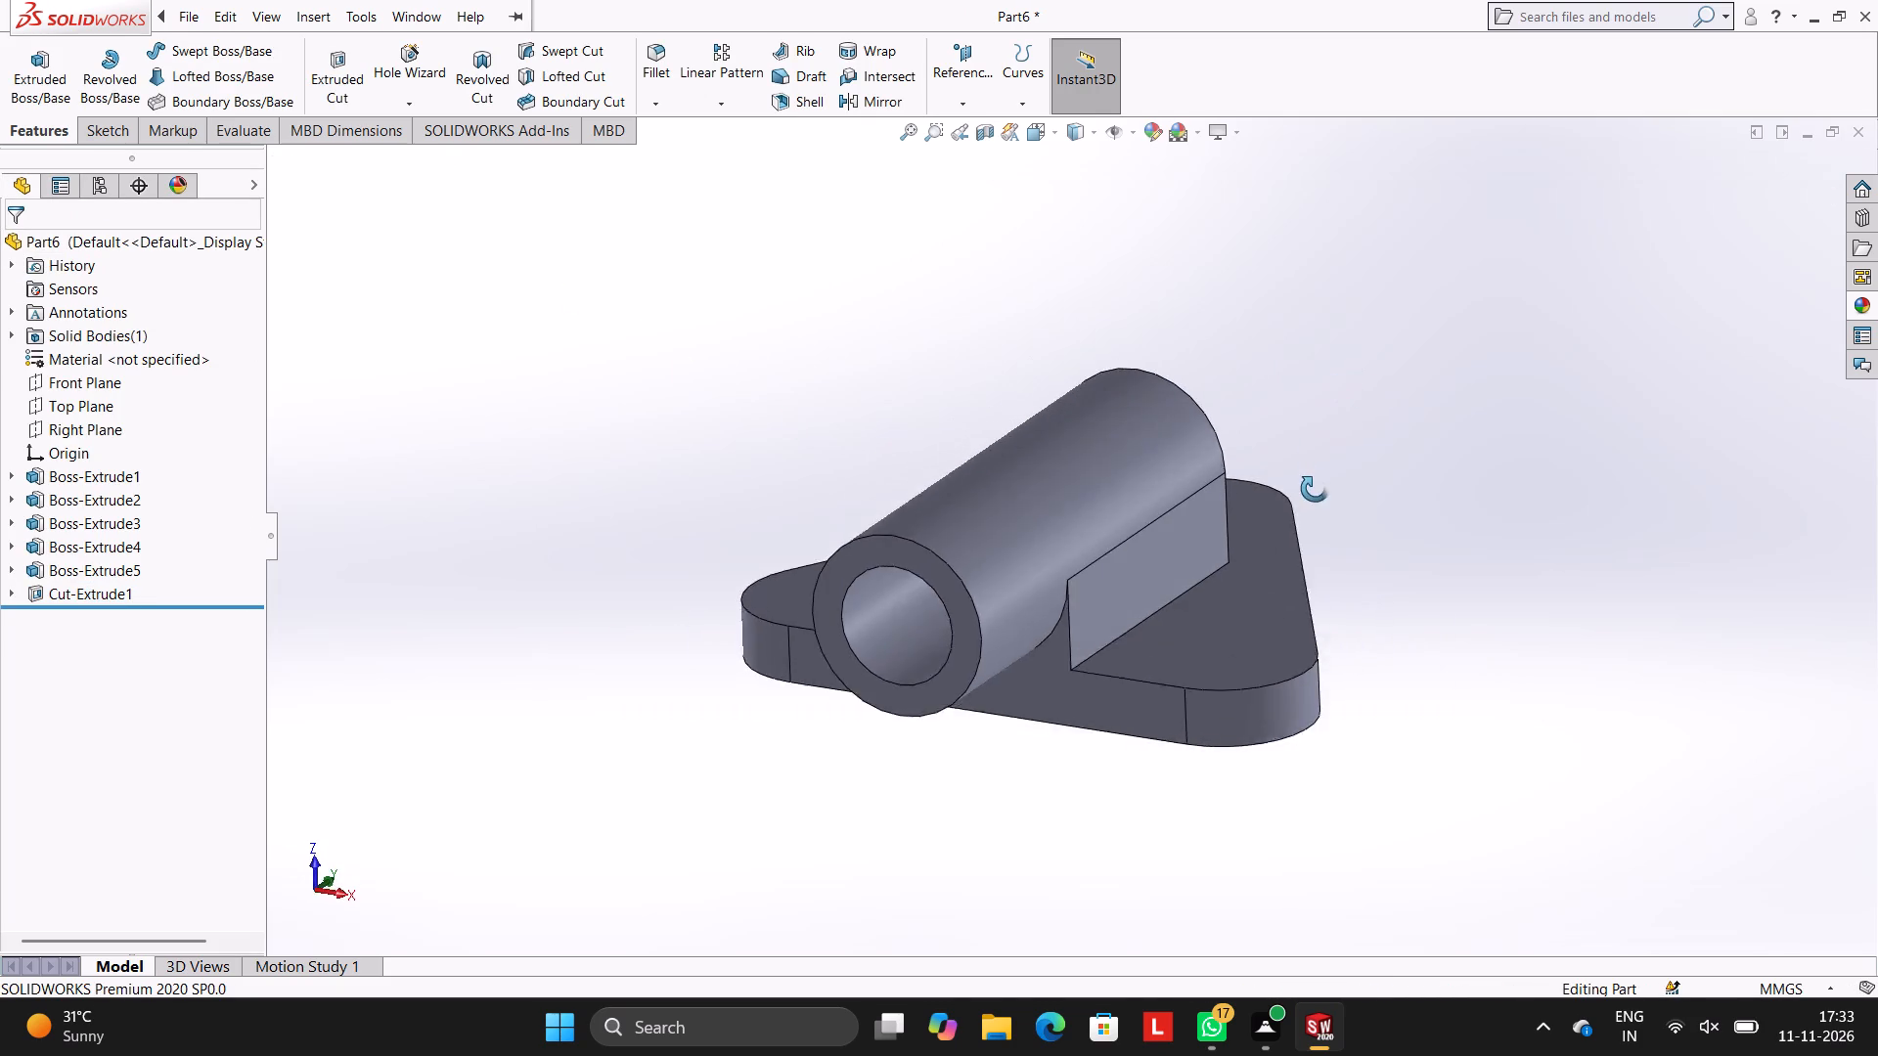
middle_click_drag(1315, 489, 1272, 516)
middle_click_drag(1274, 438, 1306, 591)
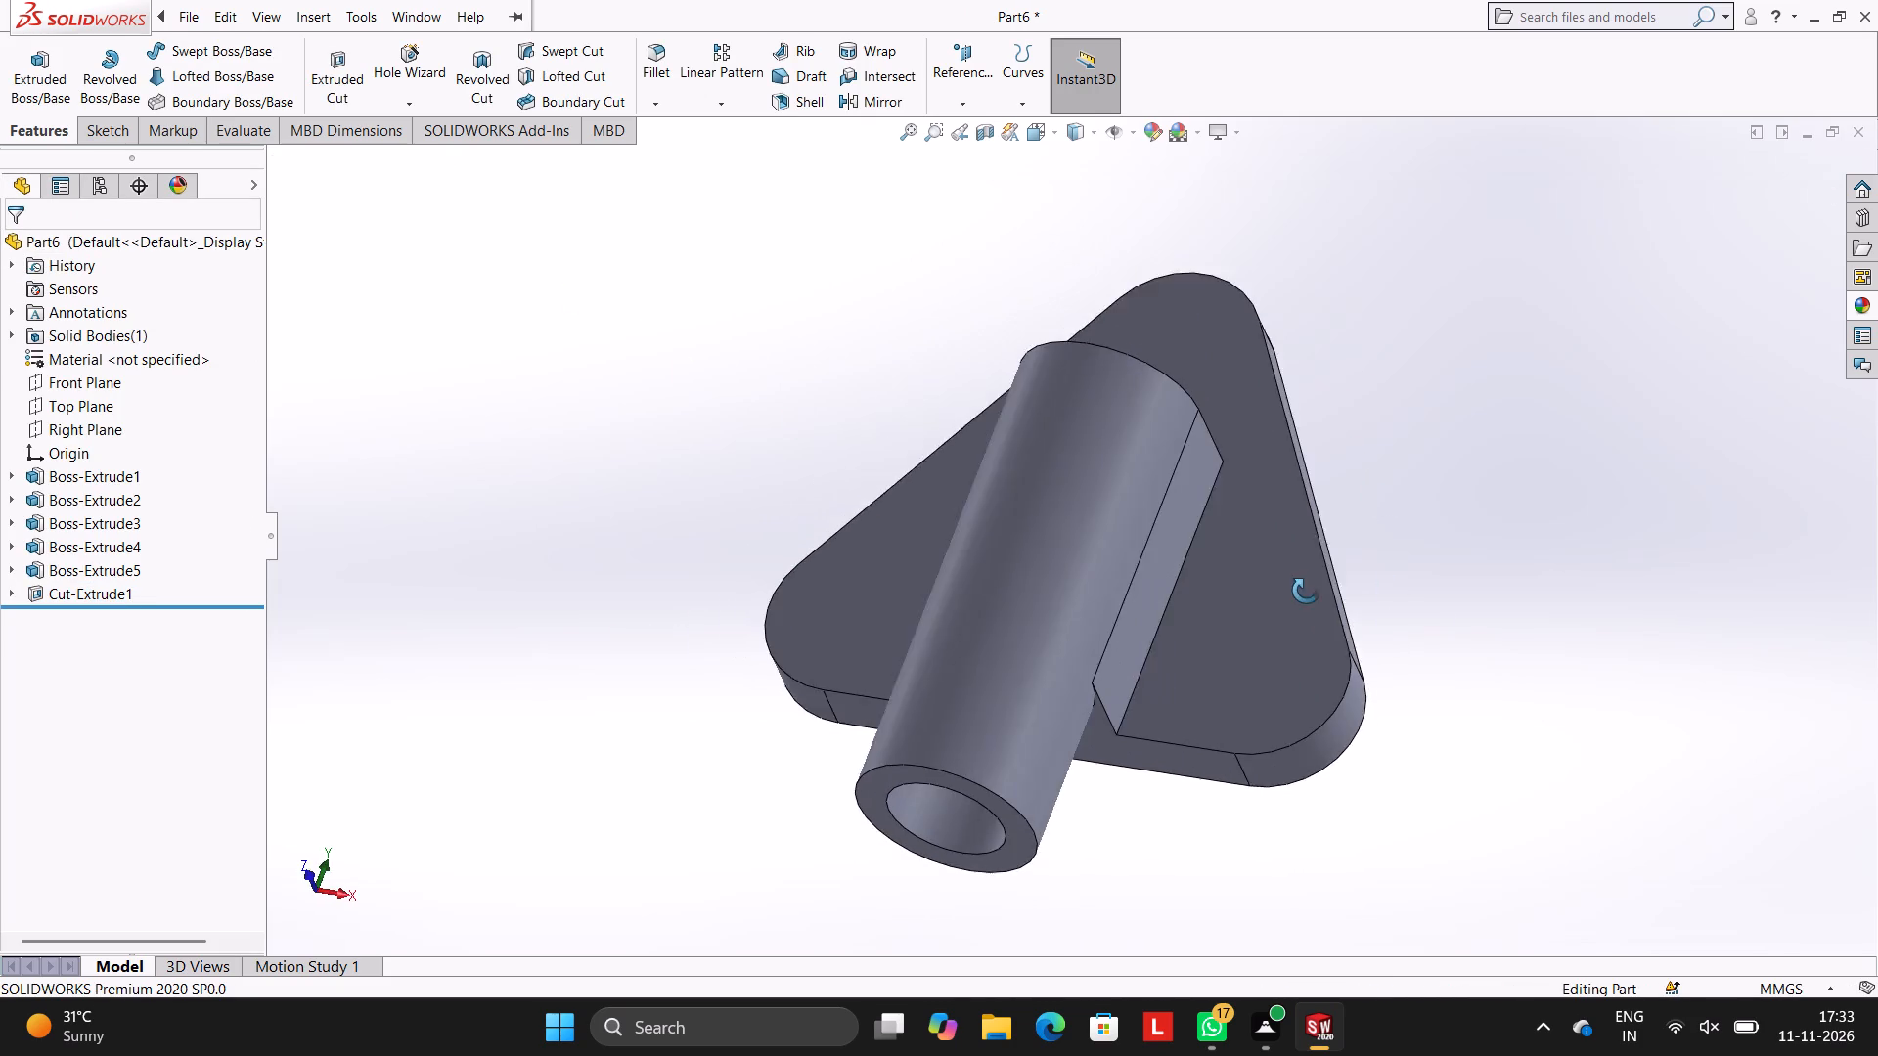
middle_click_drag(1306, 591, 1299, 544)
middle_click_drag(1378, 528, 1402, 567)
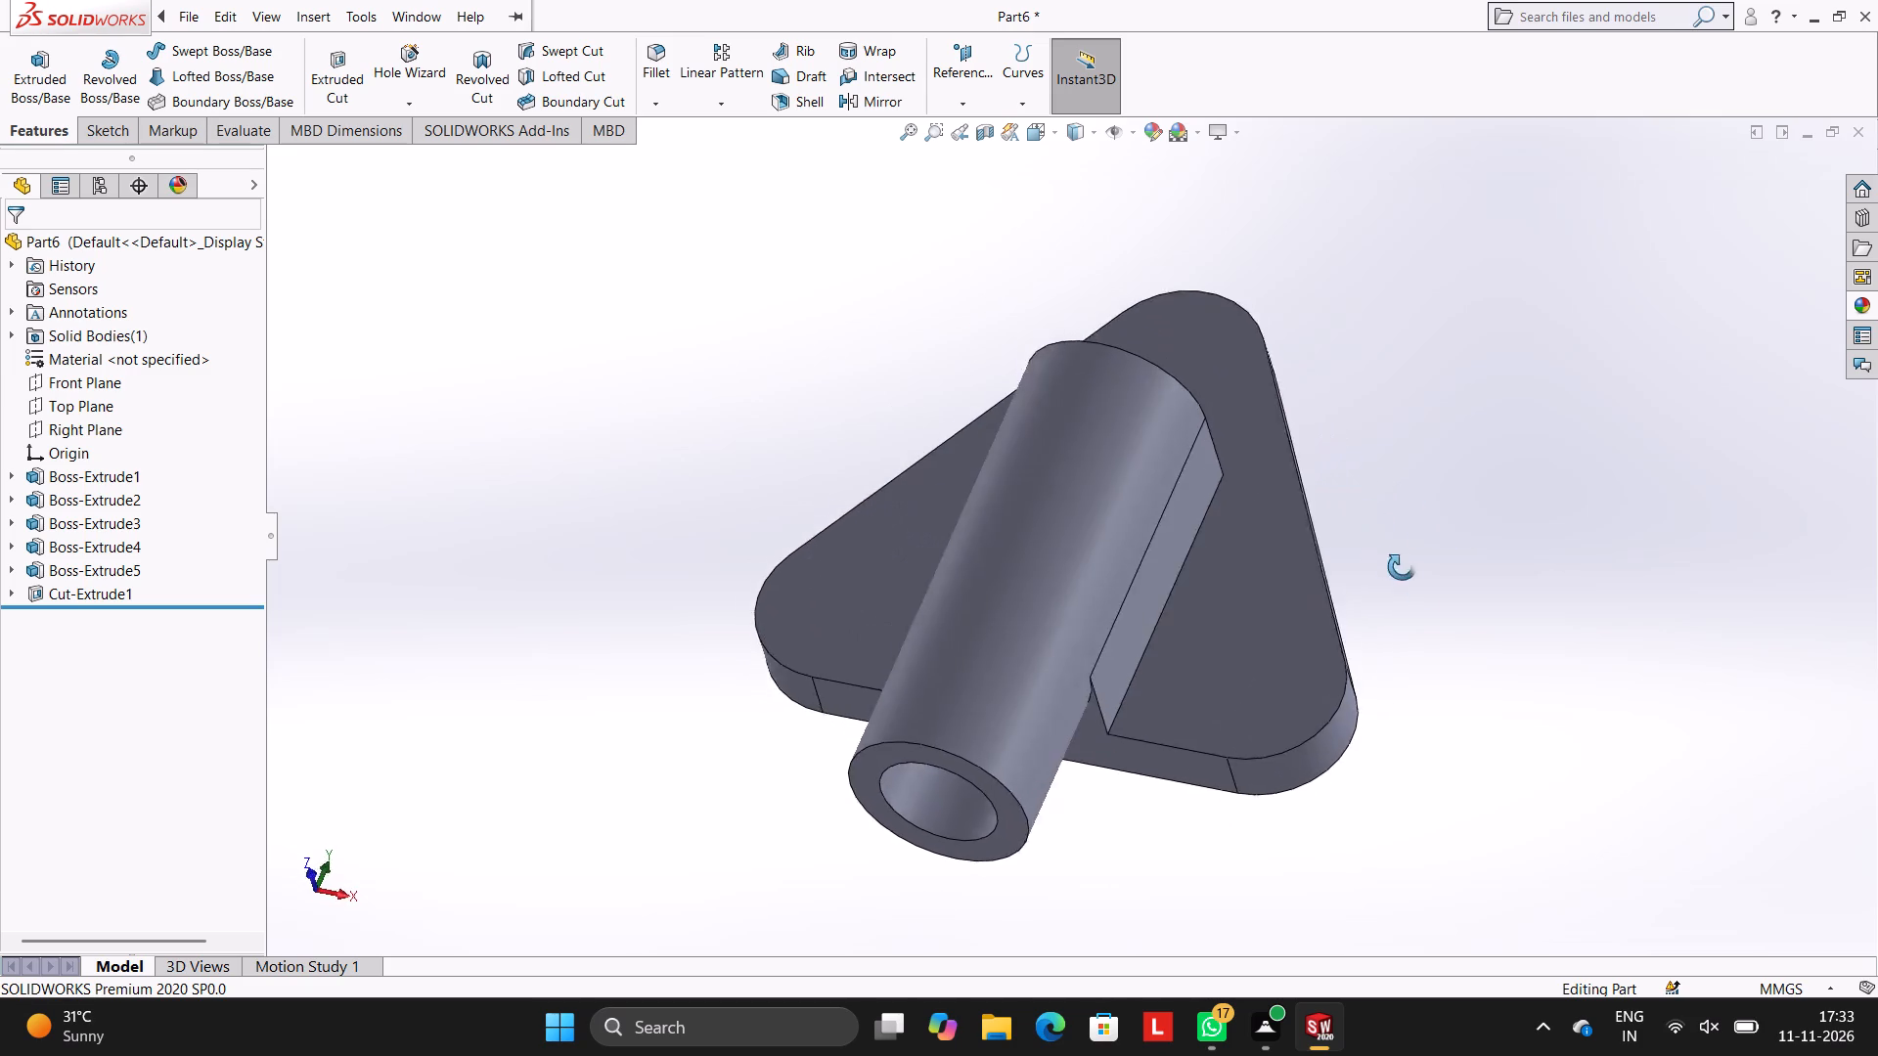
middle_click_drag(1402, 567, 1427, 593)
left_click(1266, 648)
left_click(1353, 592)
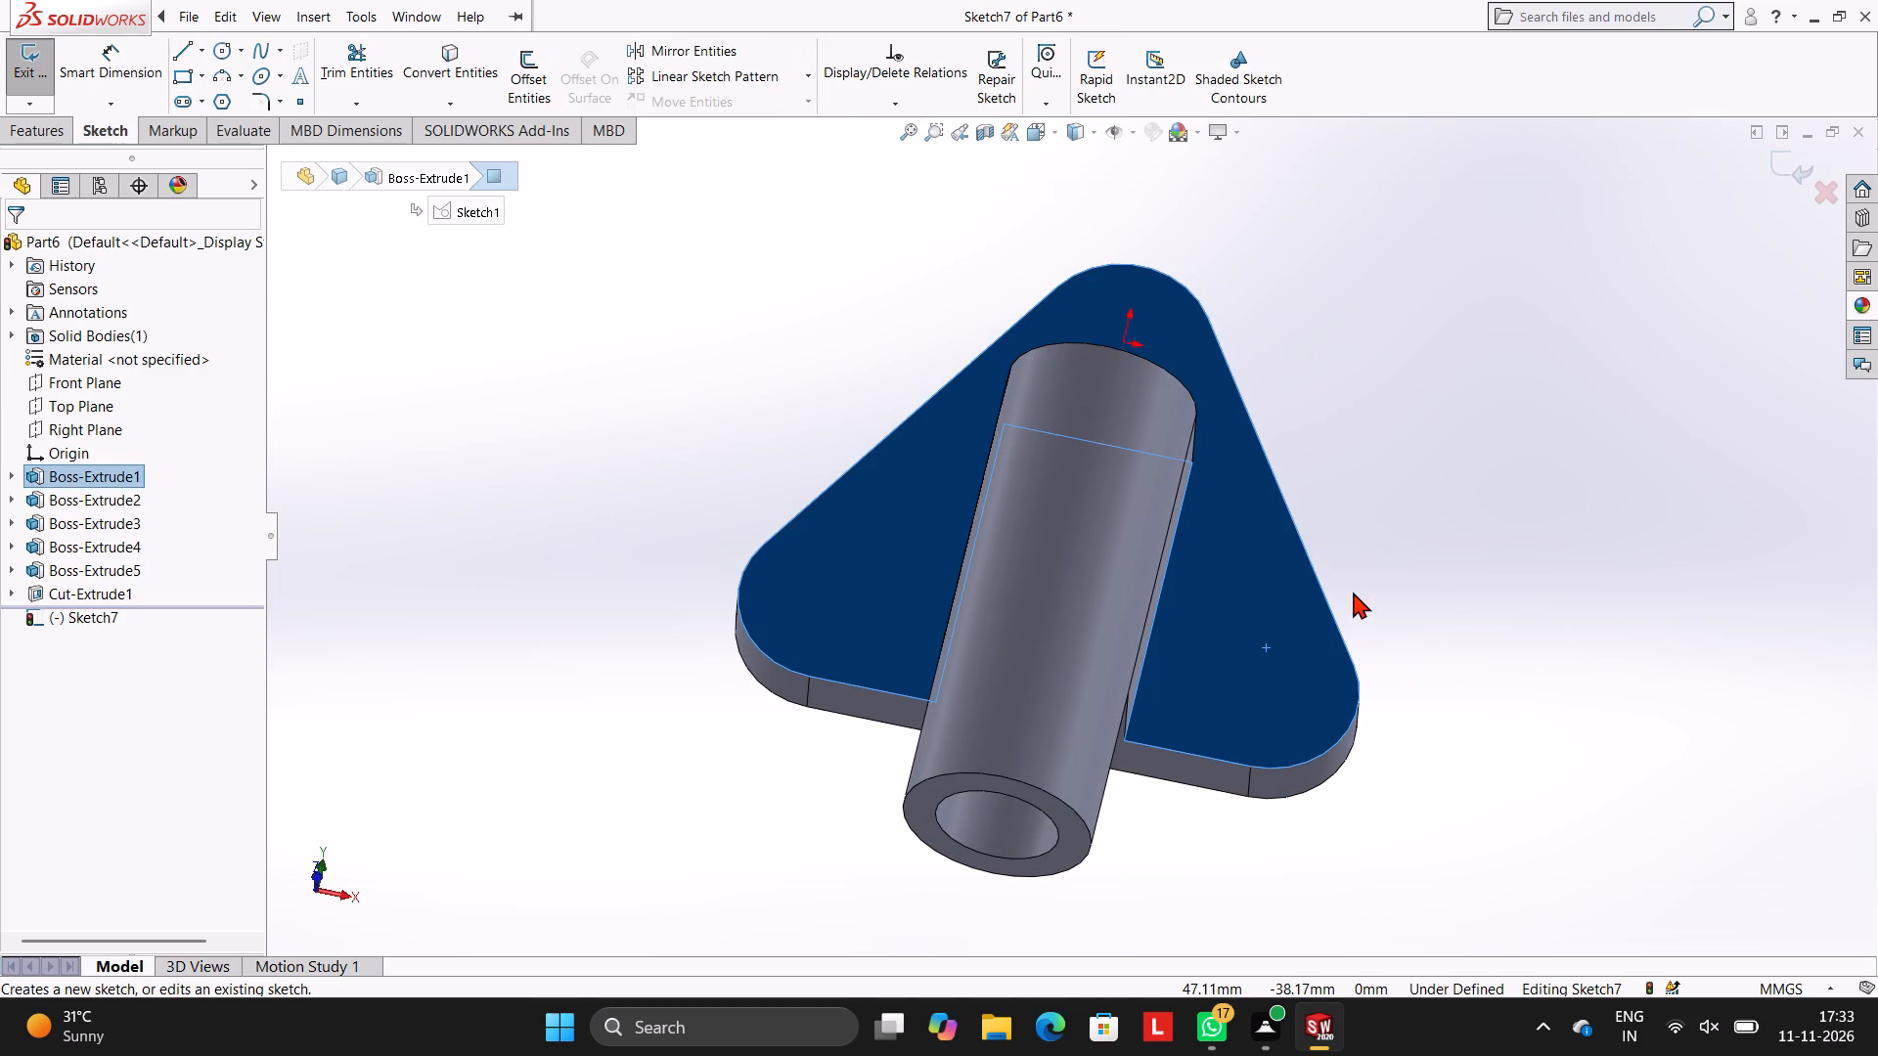
key("ctrl+8")
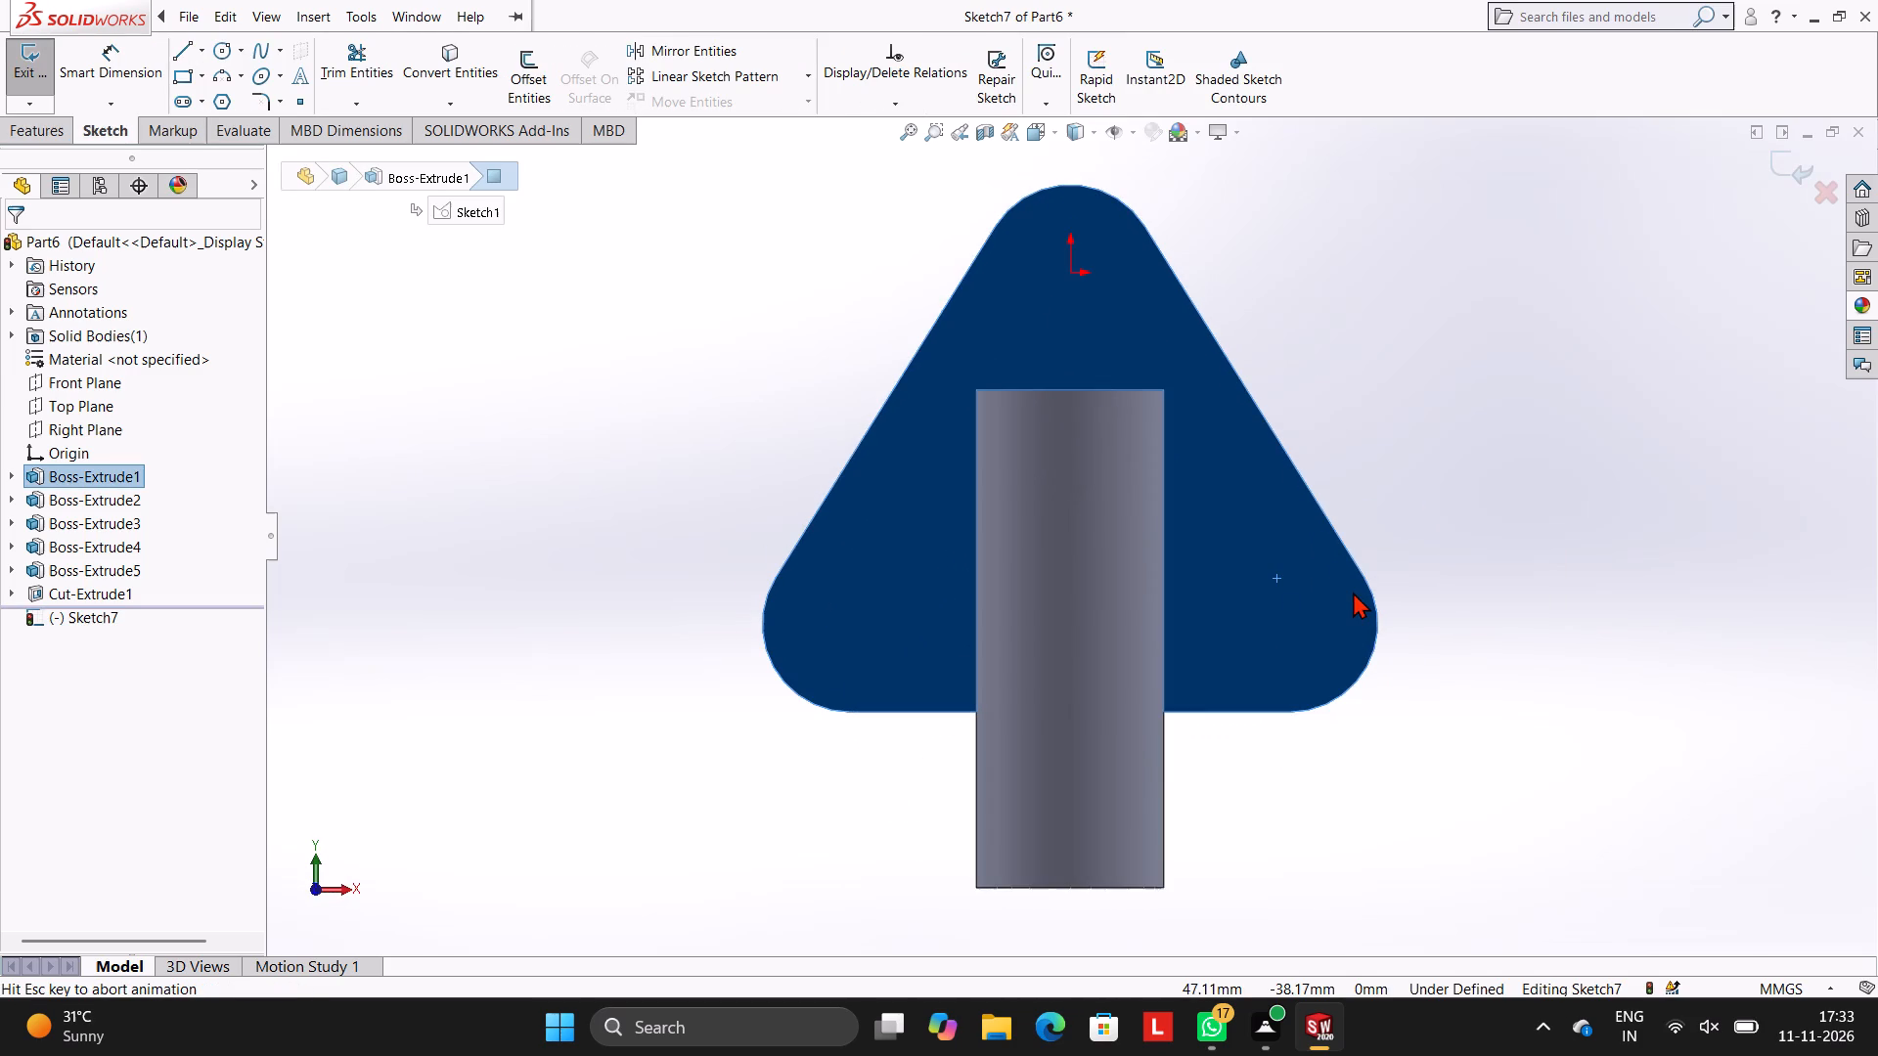
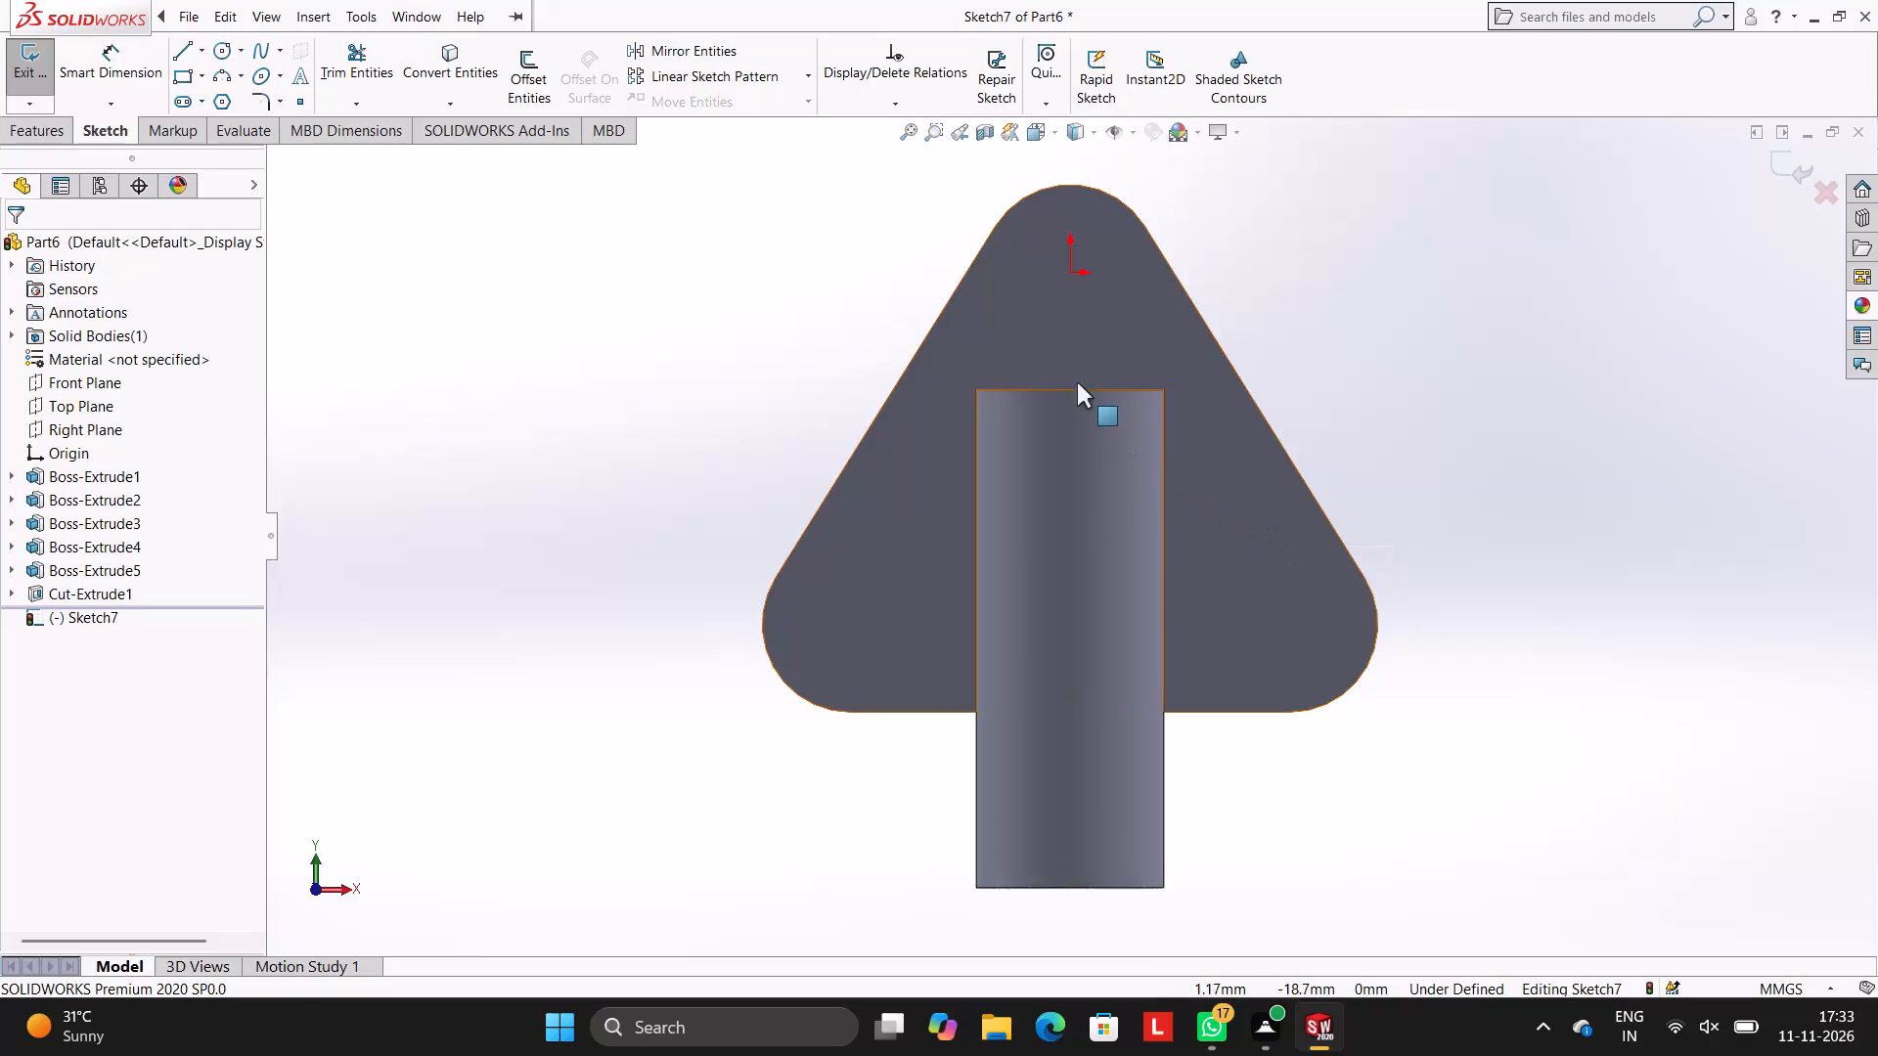
In a fresh sketch on the triangular plate's face, draw an 8 mm diameter circle centred on the origin.
left_click(1782, 176)
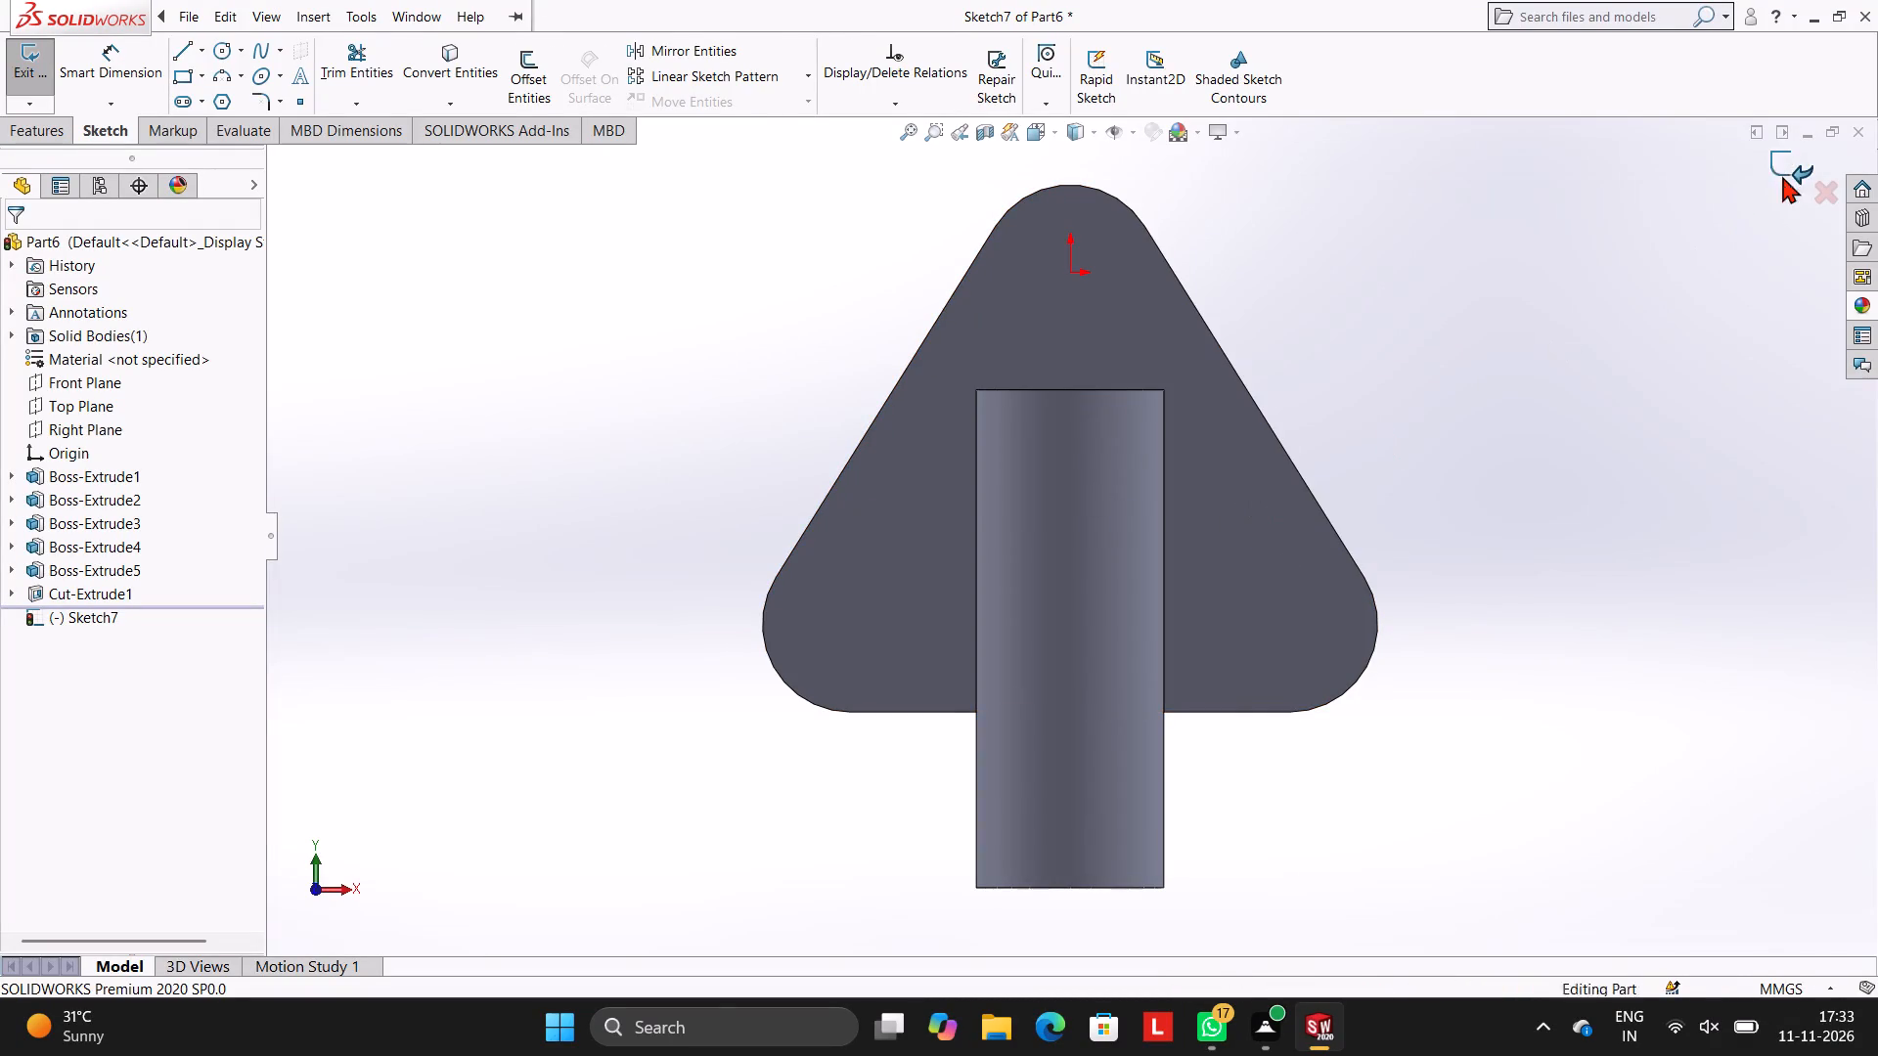
left_click(1209, 542)
left_click(1293, 486)
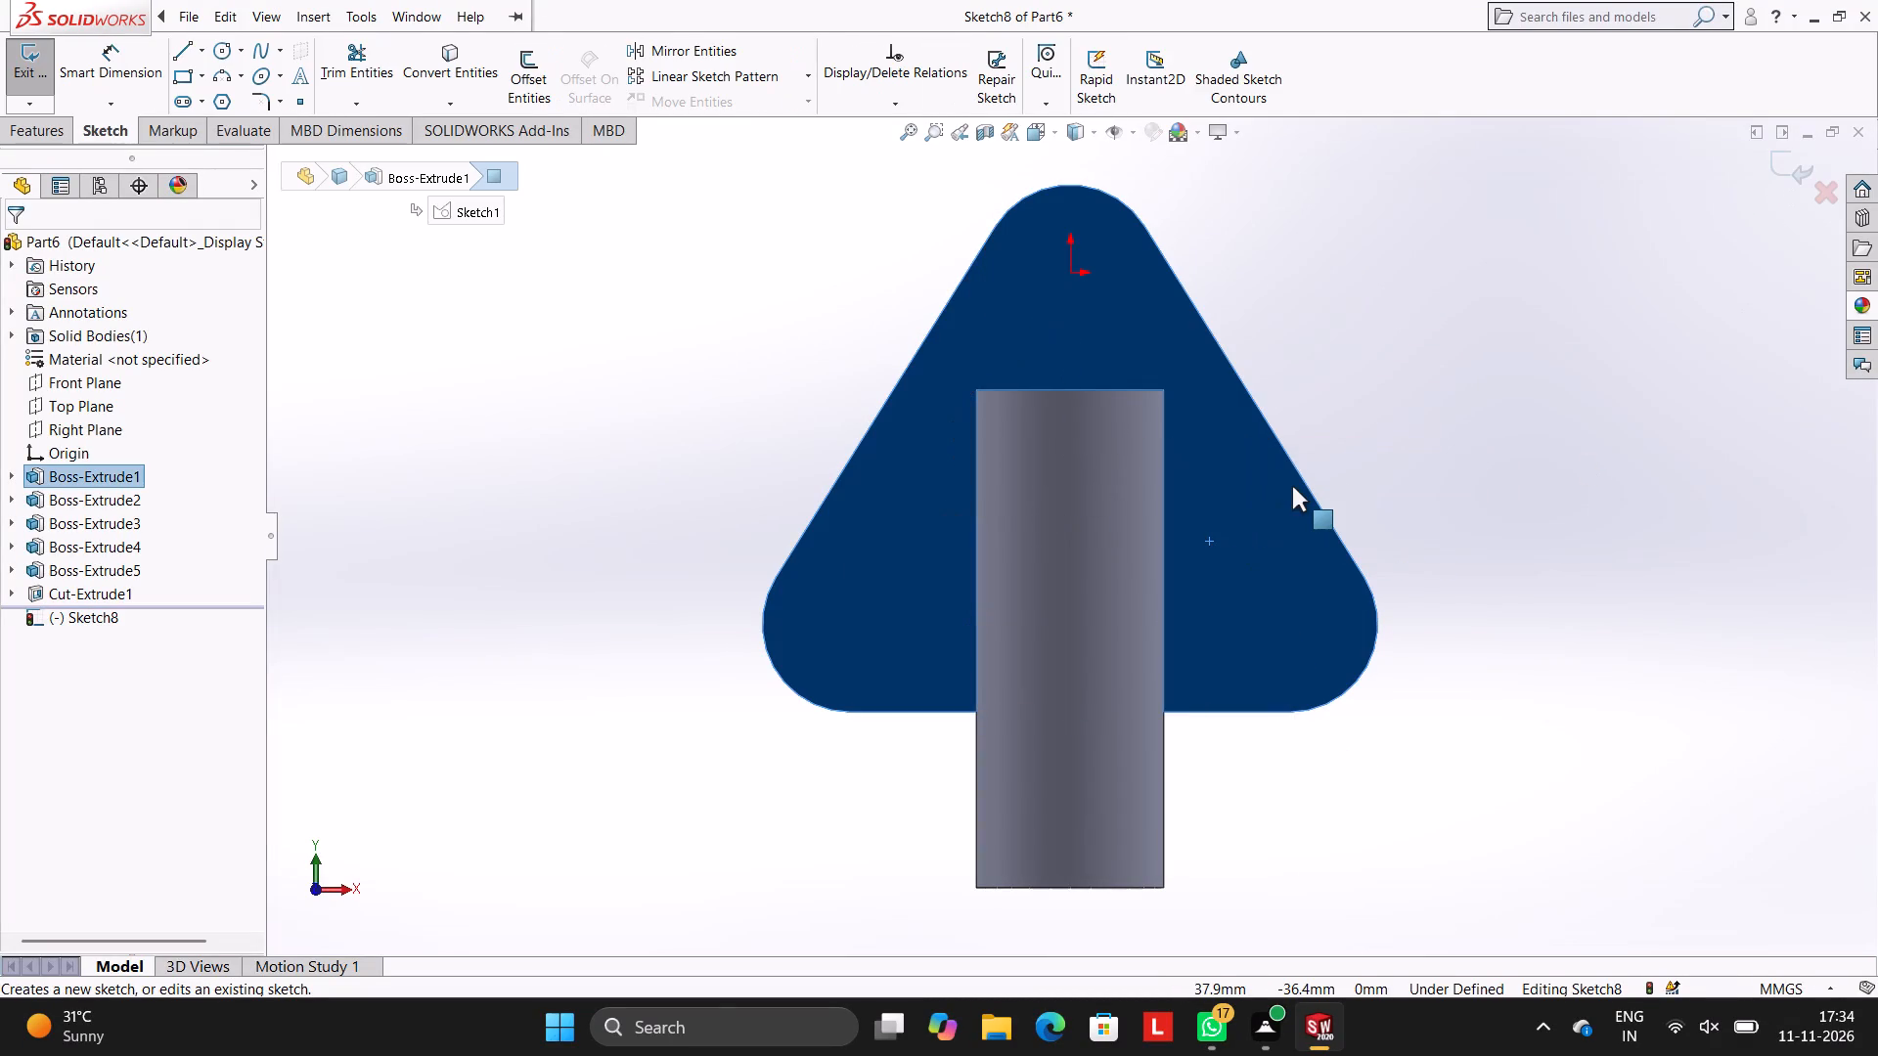
key("ctrl+8")
key("ctrl+8")
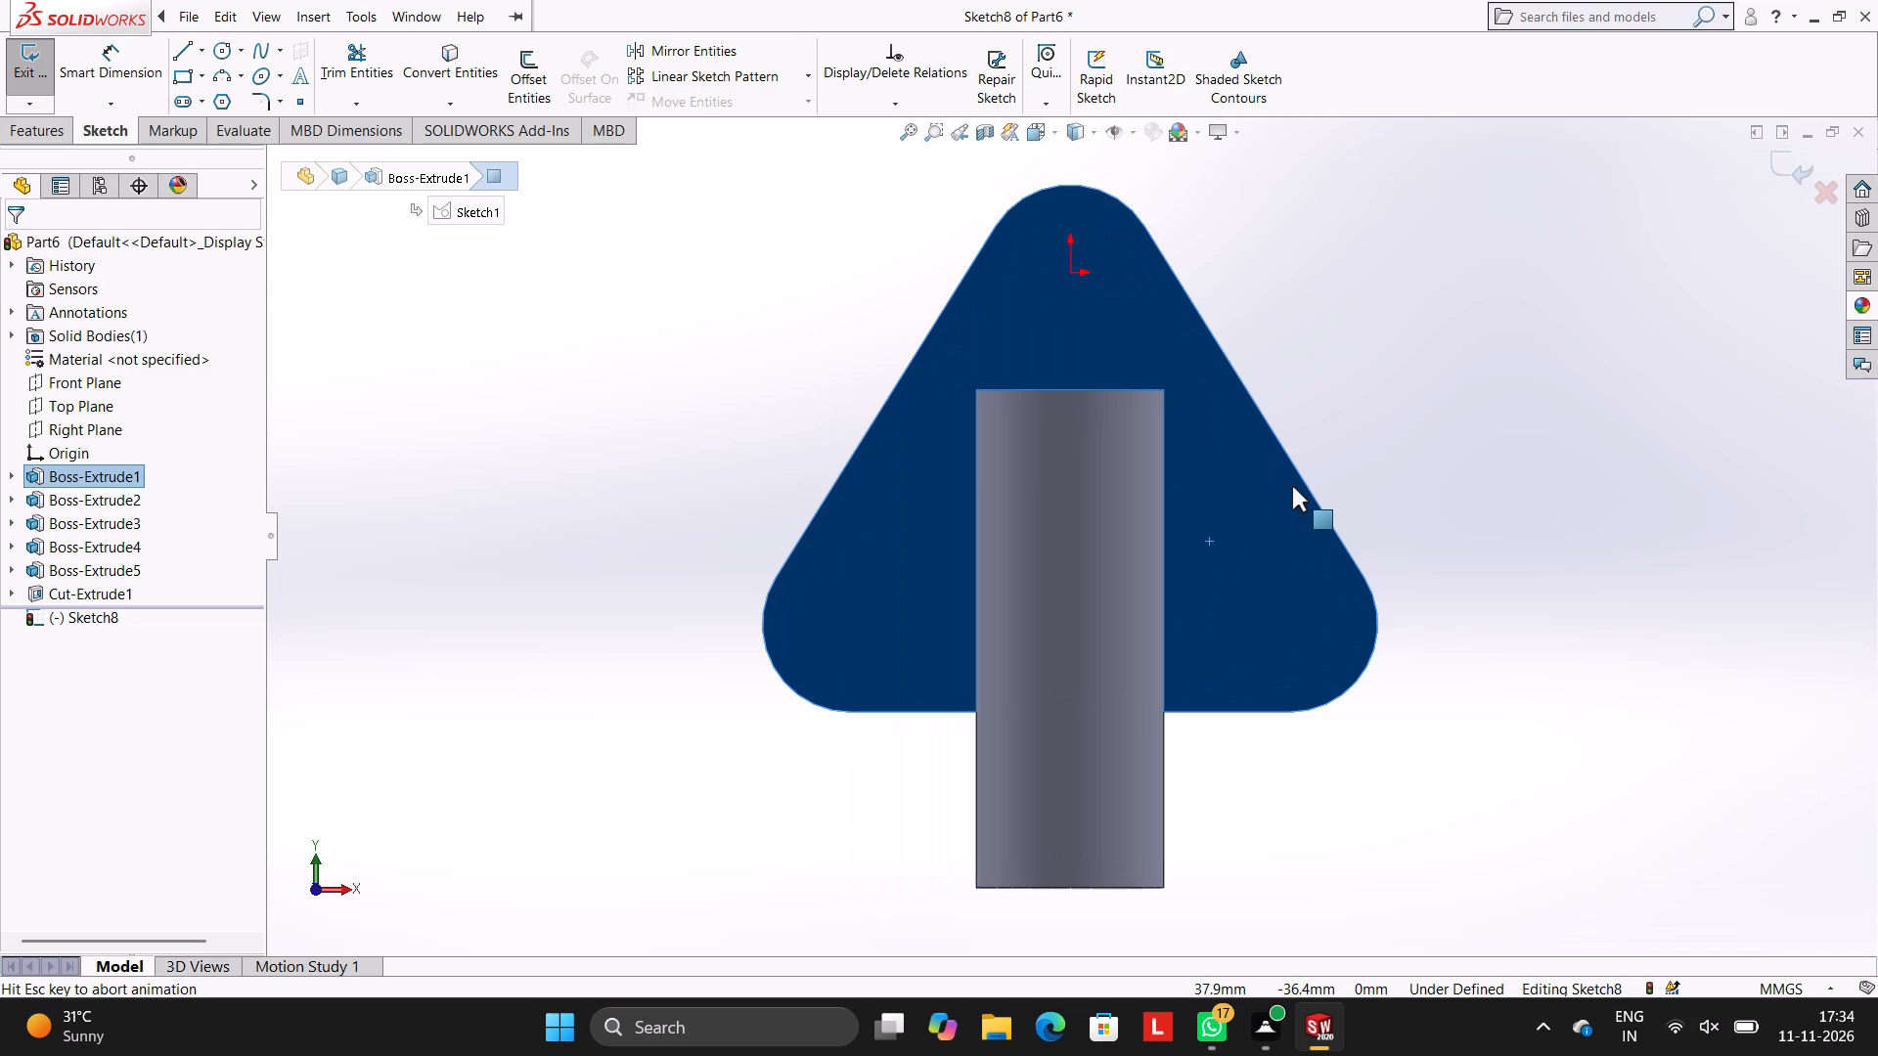
left_click(214, 51)
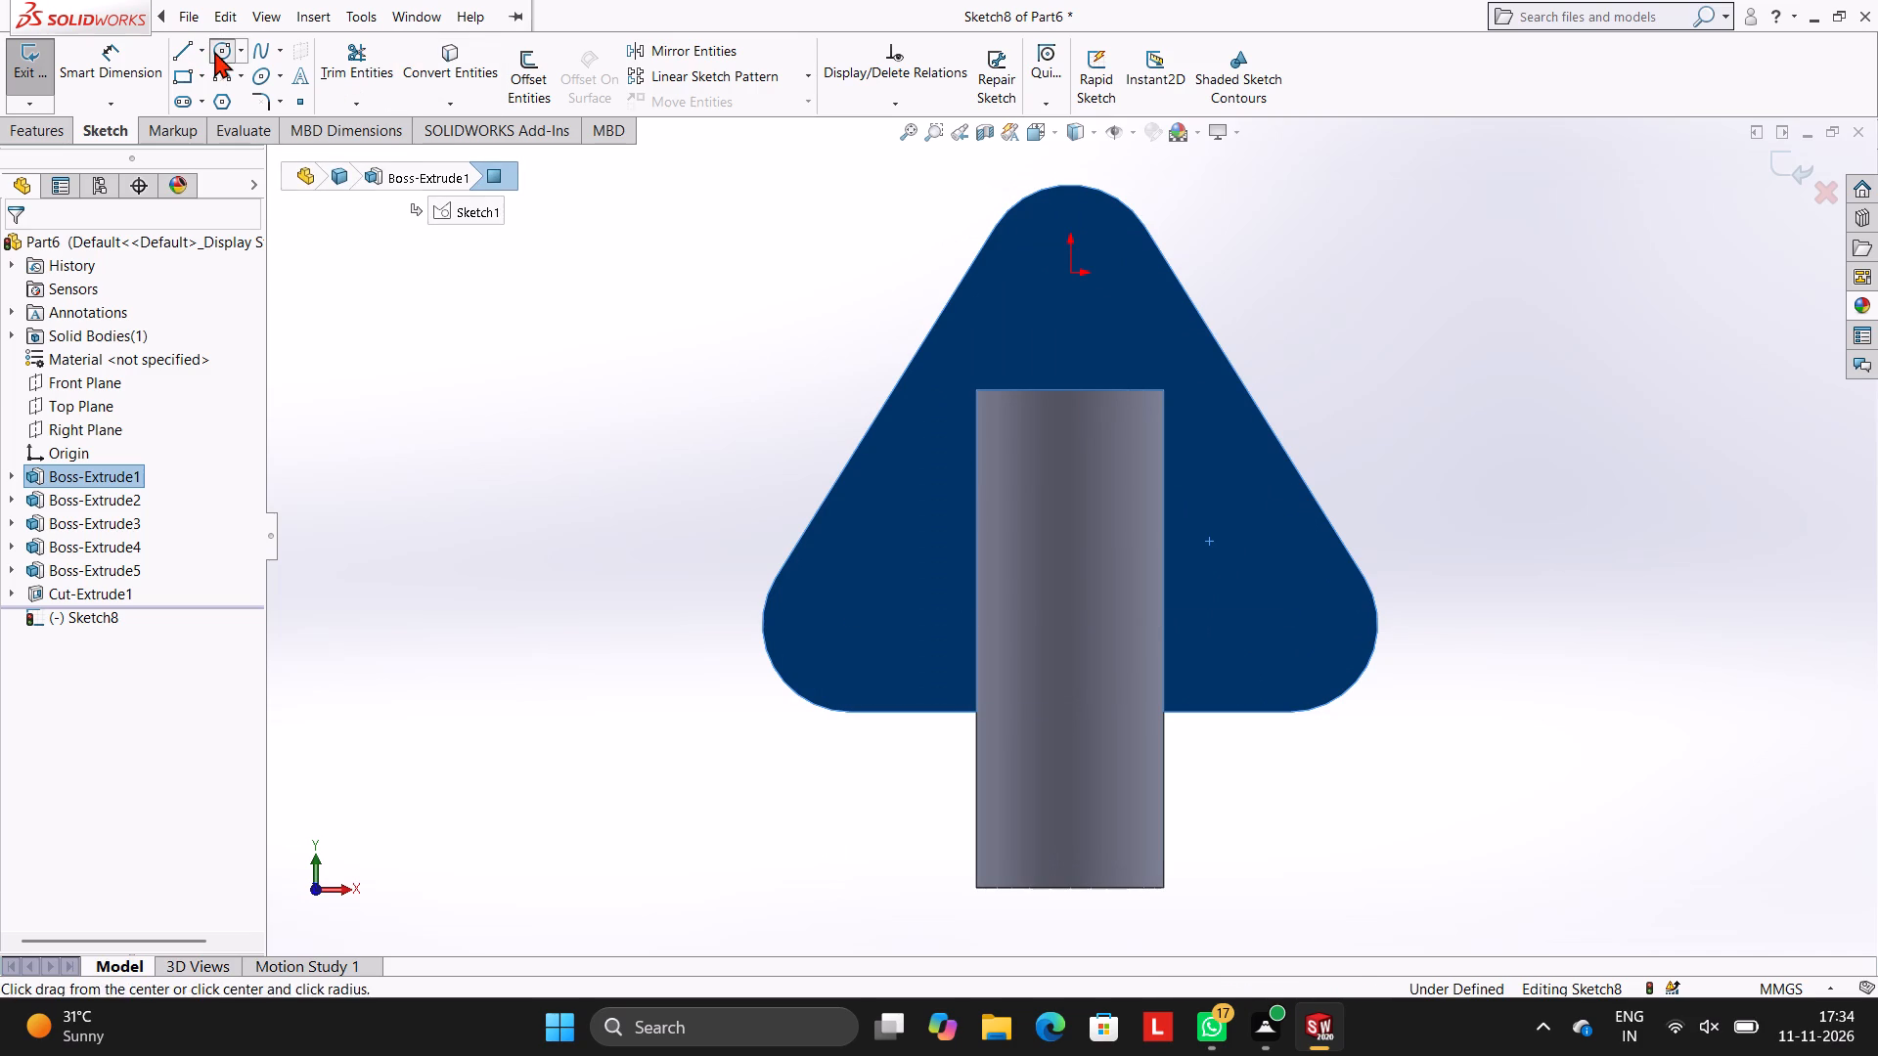
left_click(1070, 273)
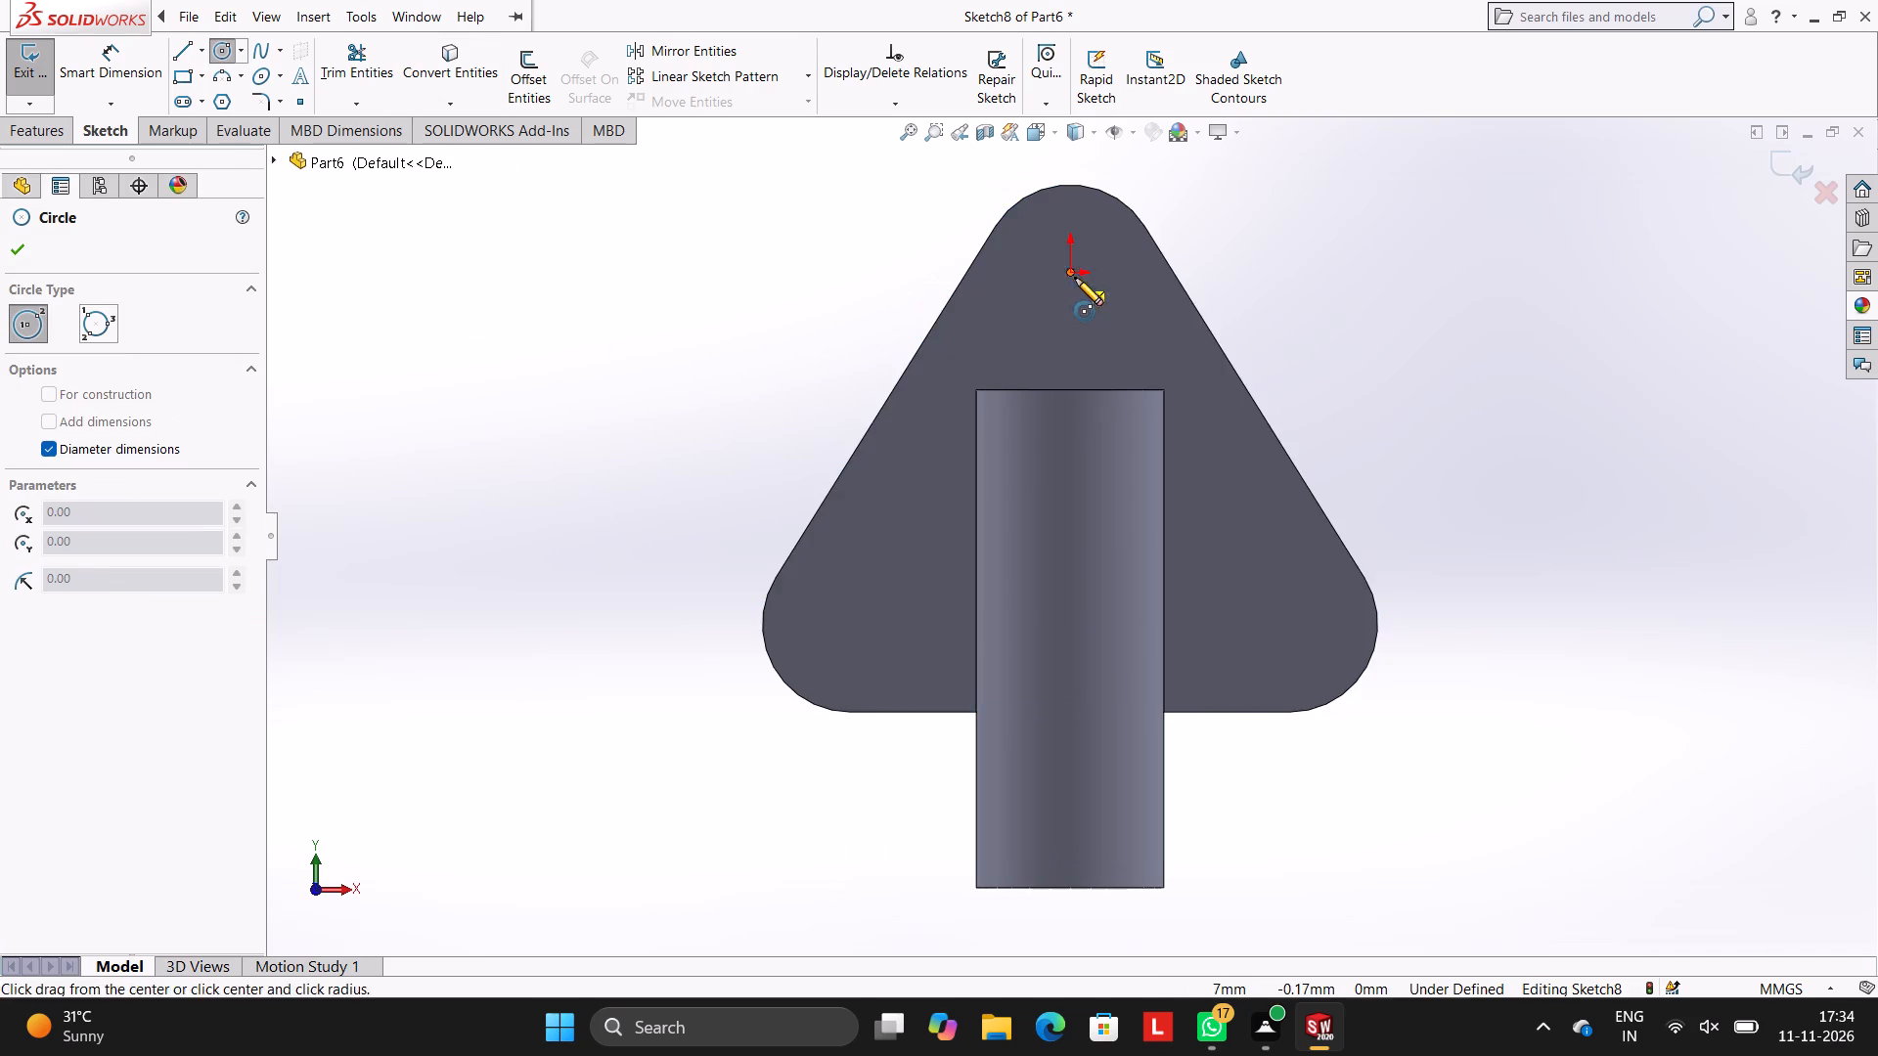
key("8")
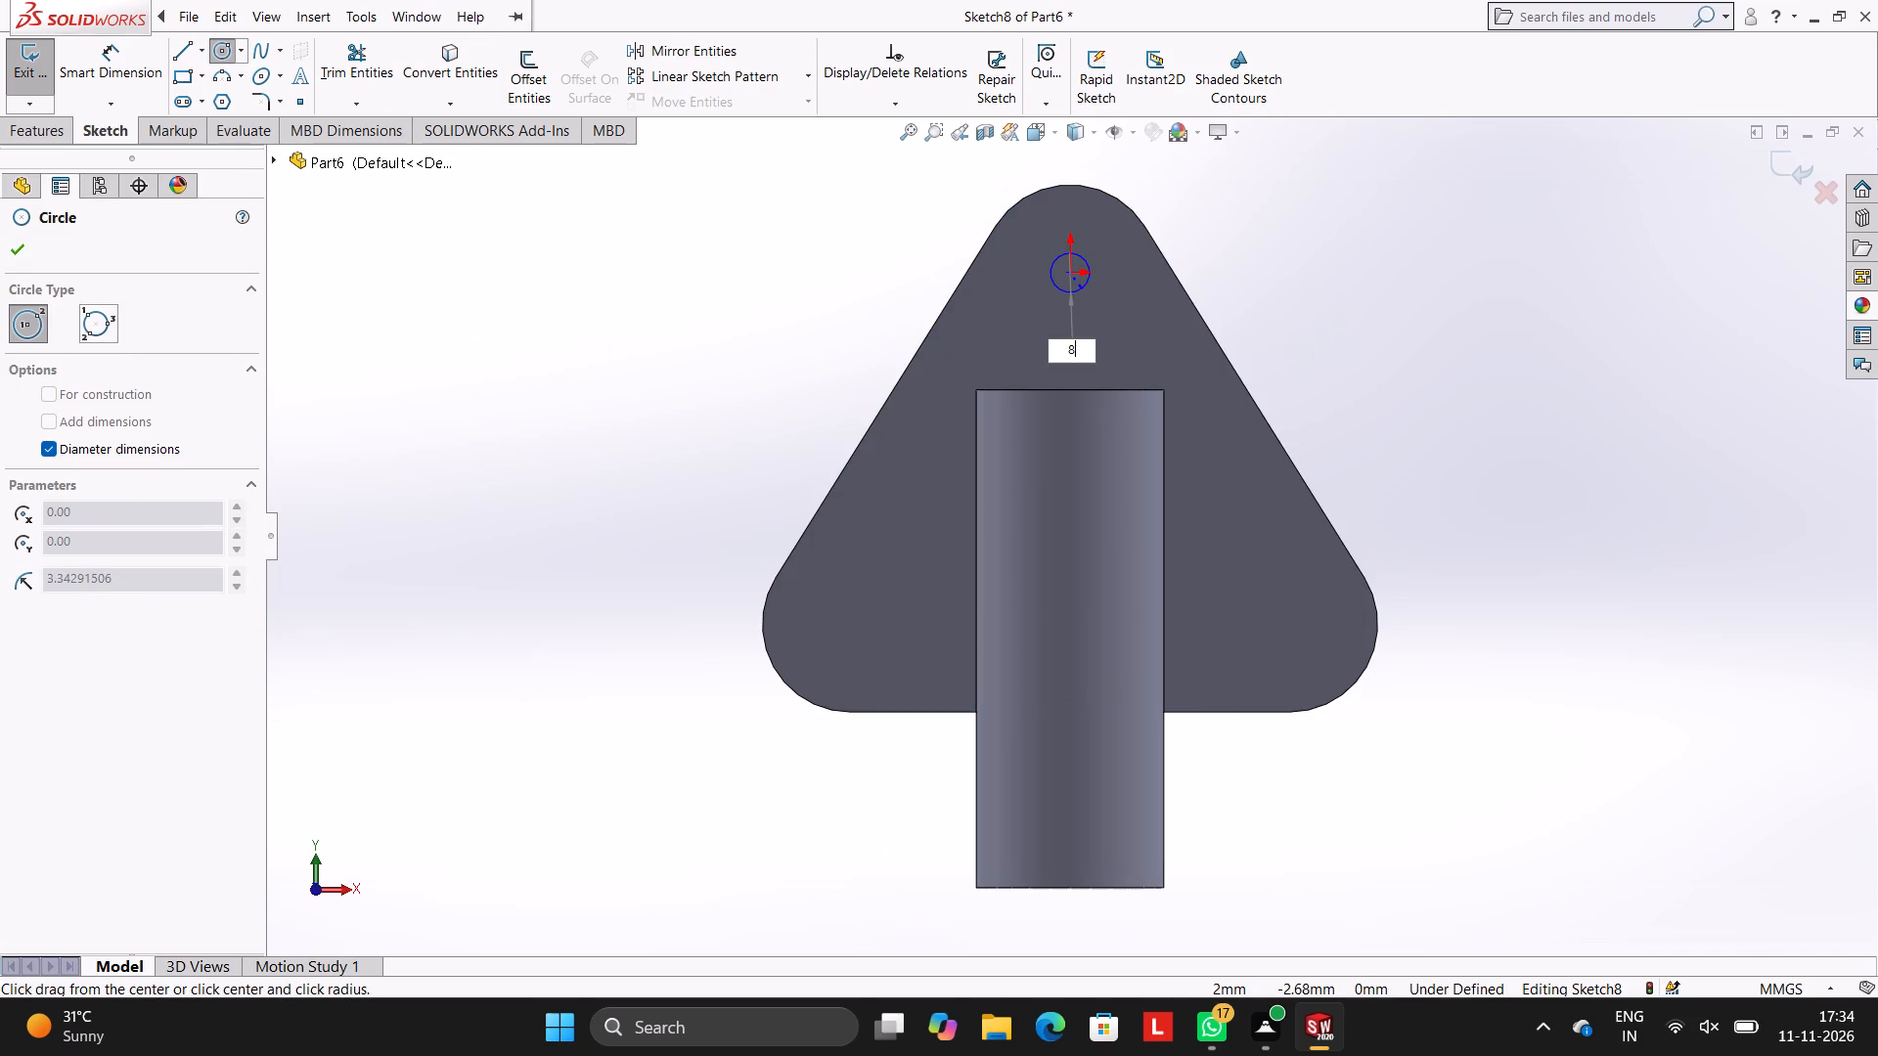
key("Return")
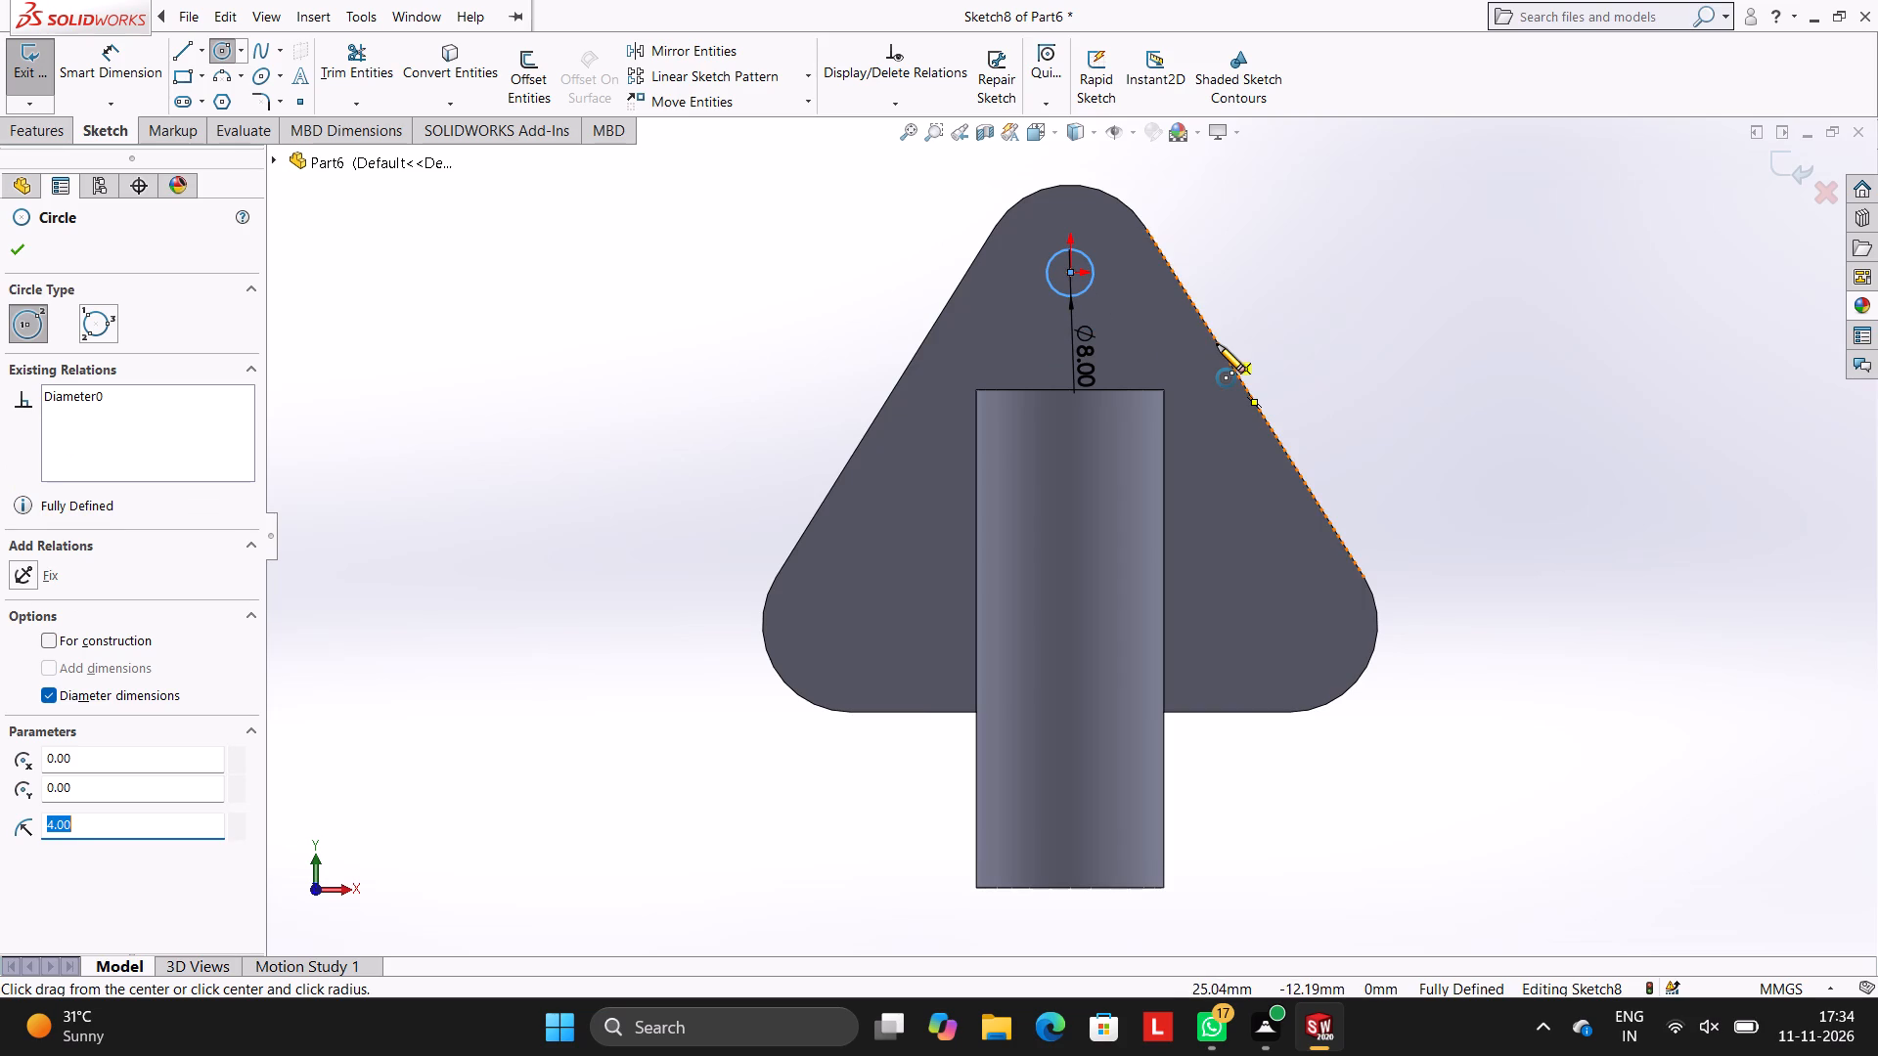
key("Escape")
key("Escape")
key("Escape")
key("Escape")
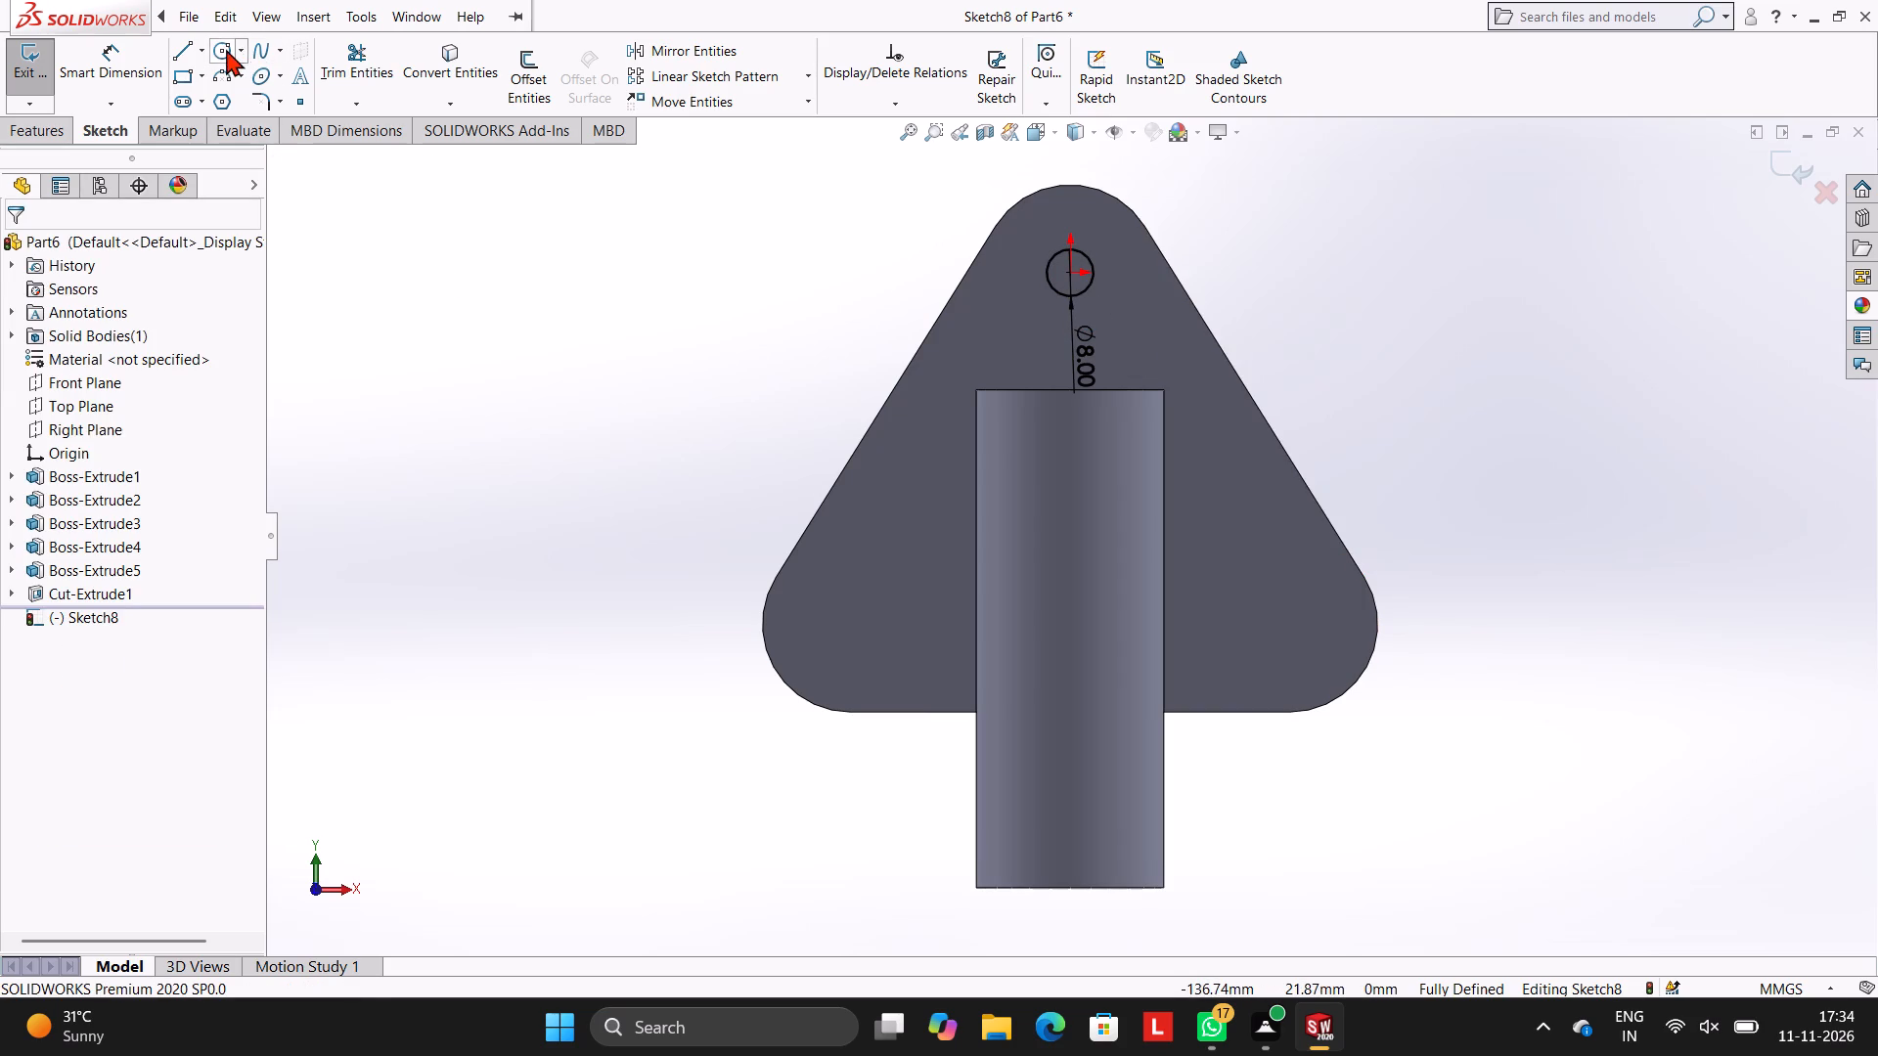
Draw an 8 mm diameter circle concentric with the plate's lower-left rounded corner.
left_click(226, 49)
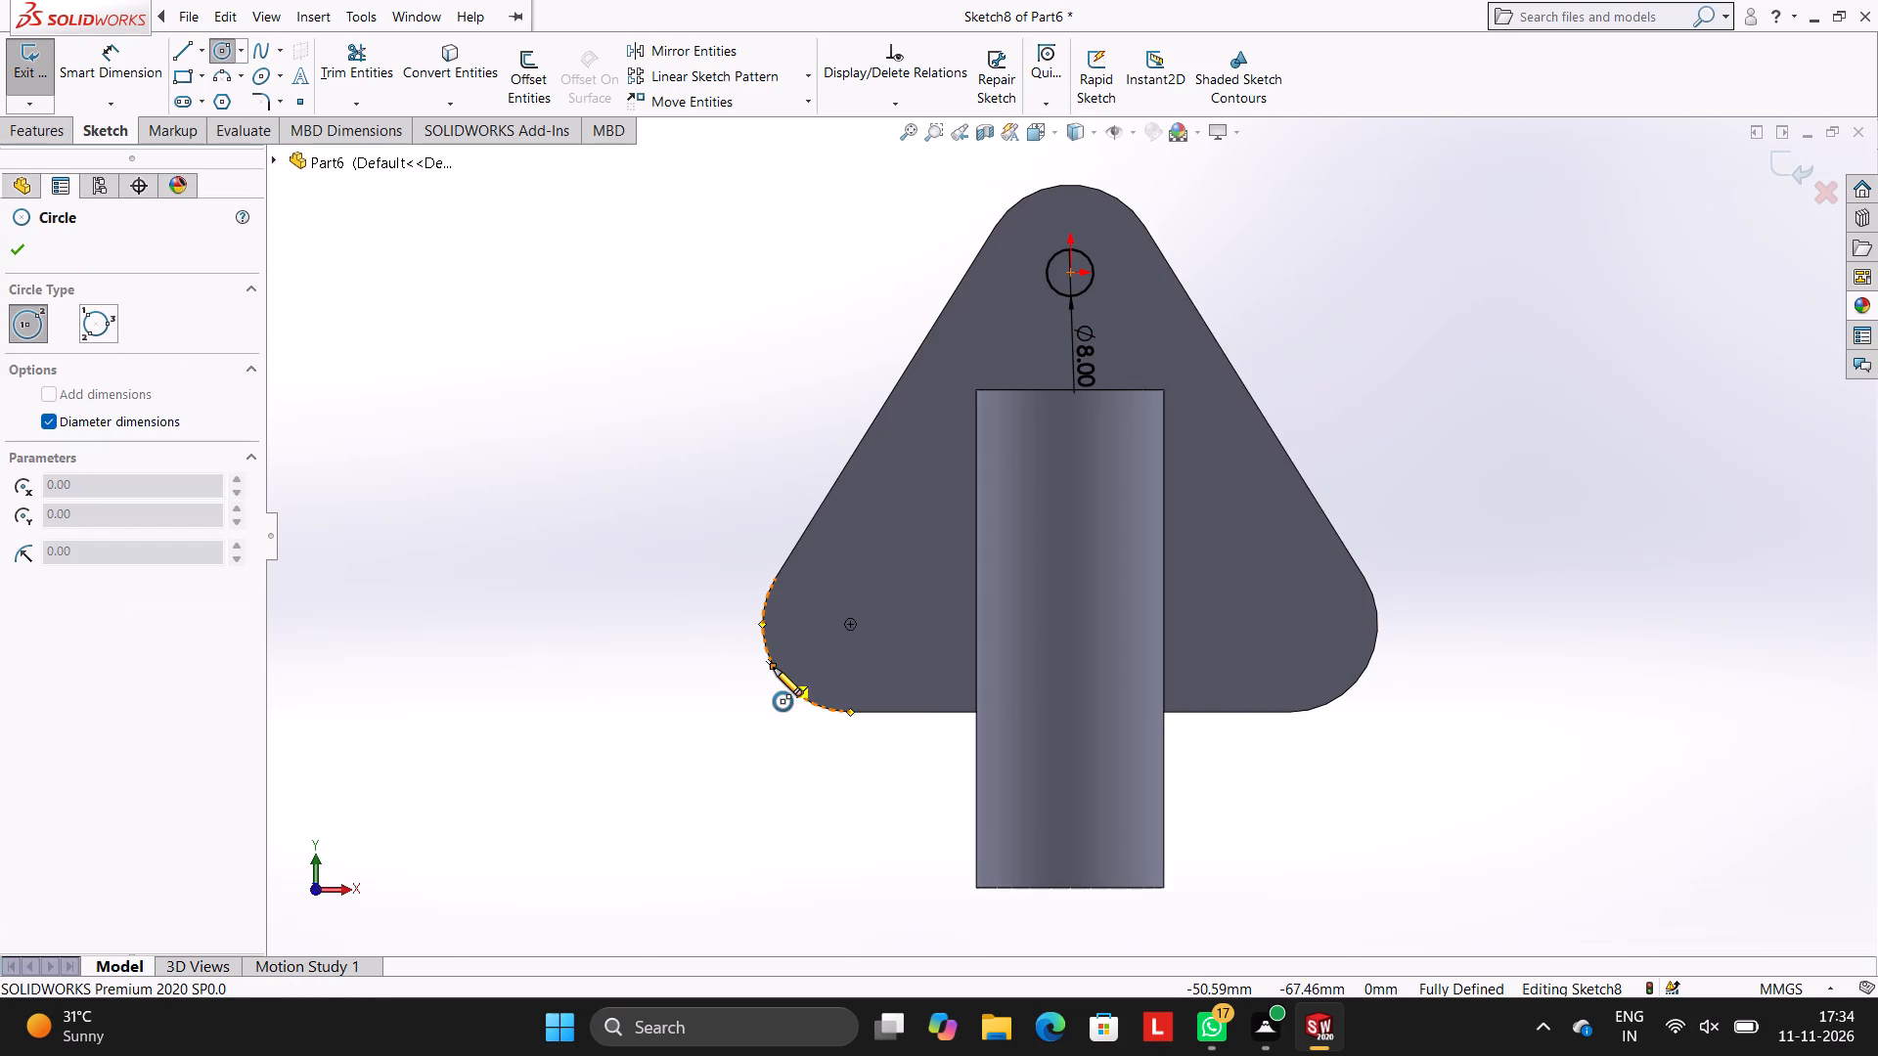
left_click(852, 626)
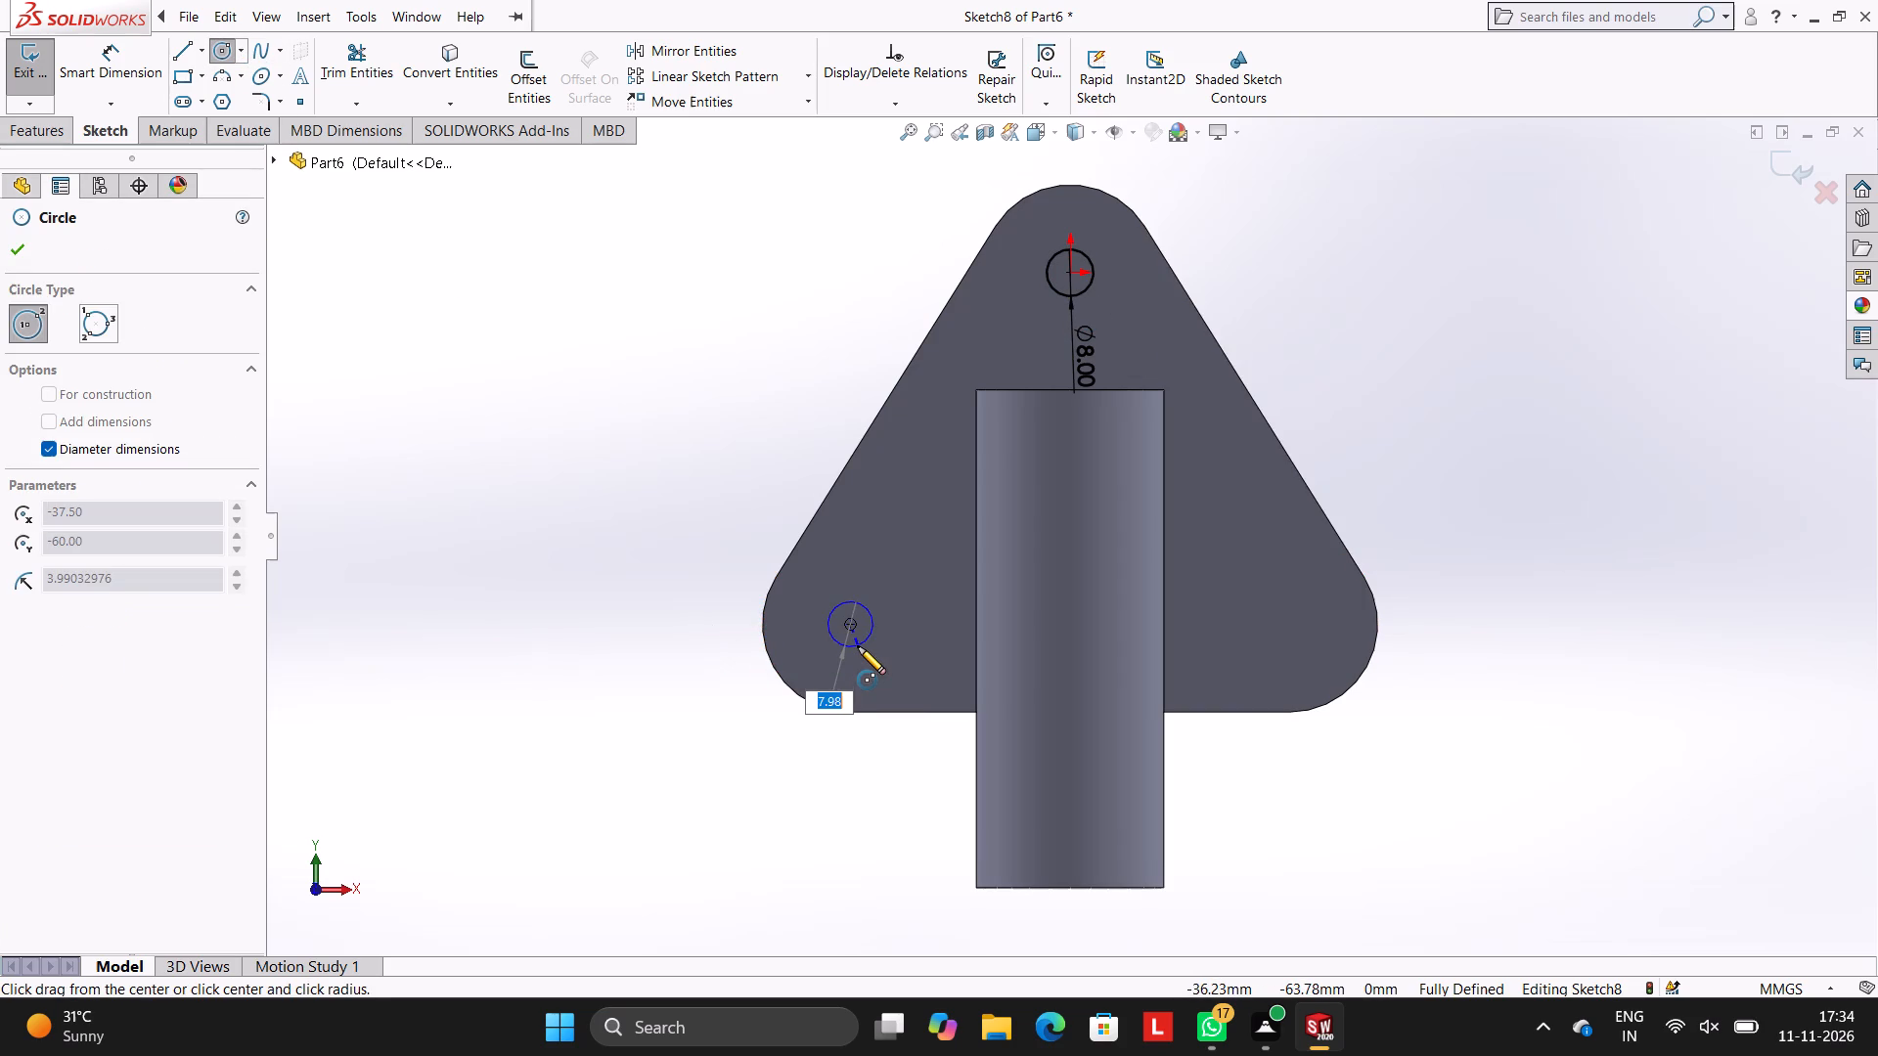
key("8")
key("Return")
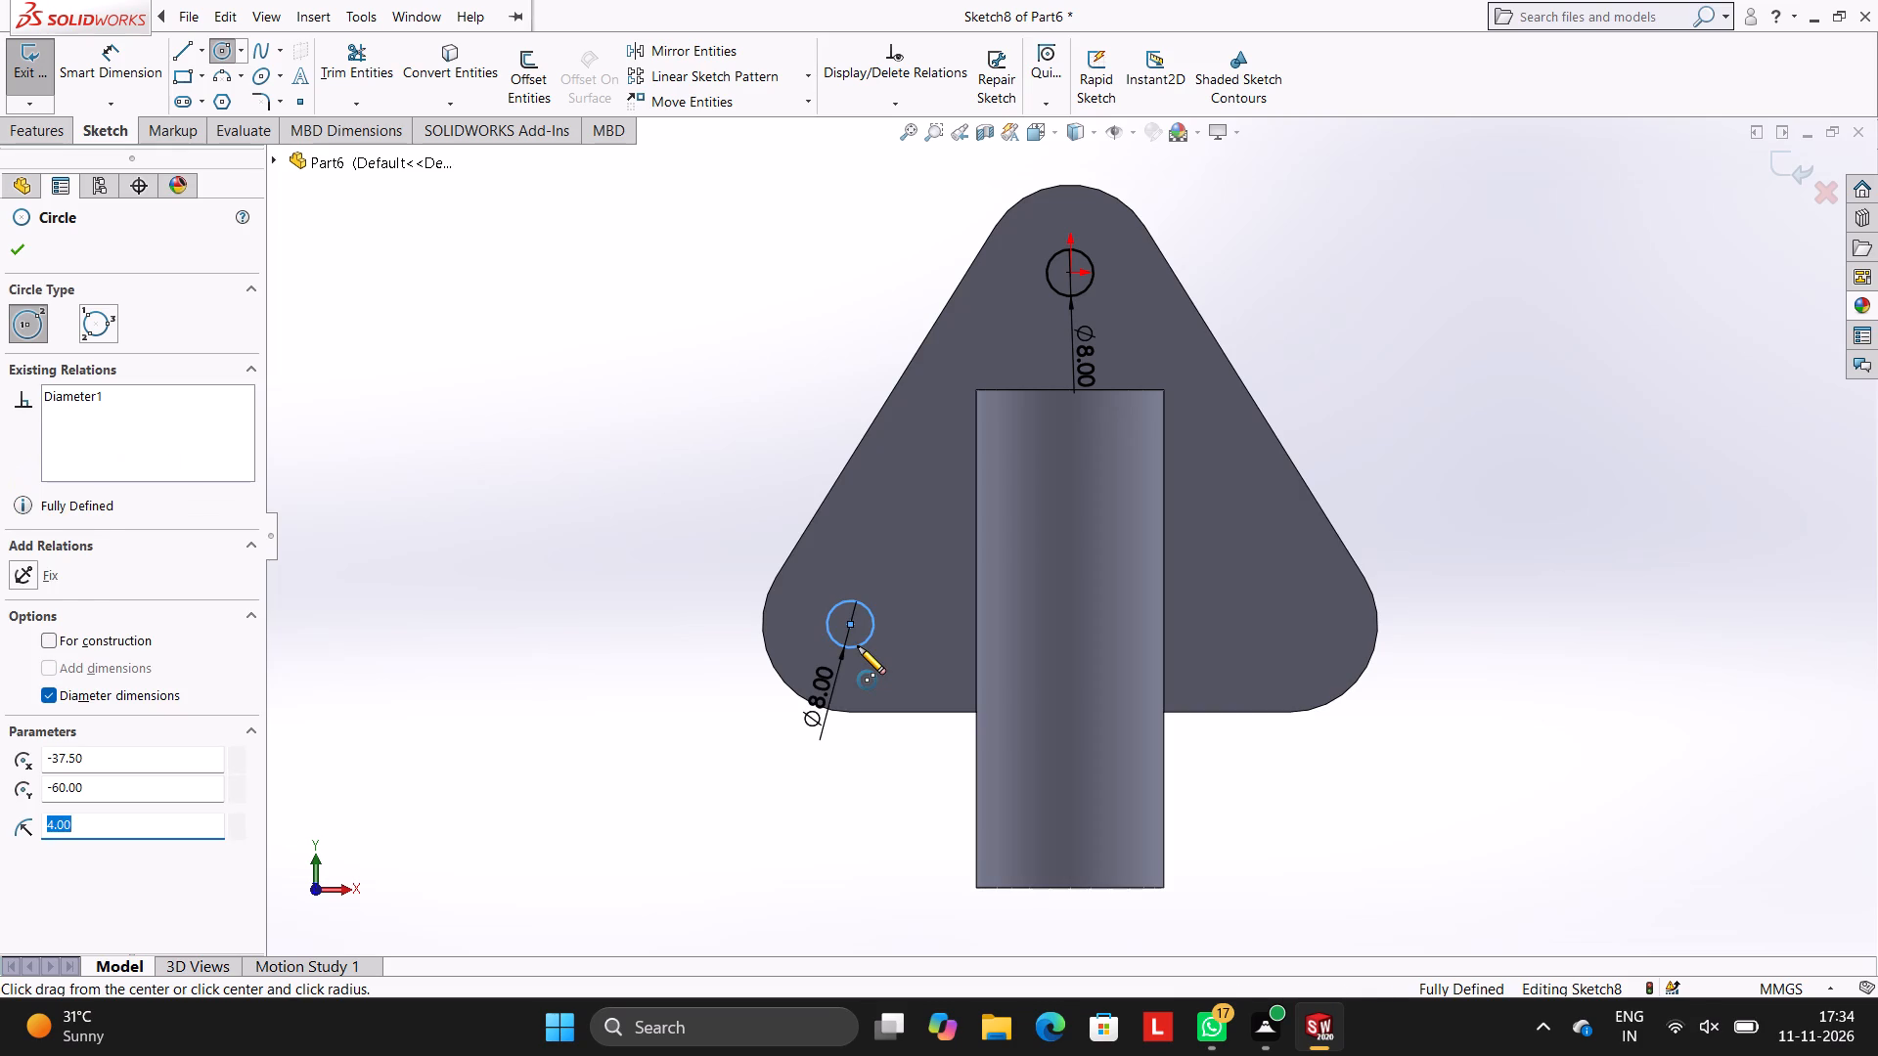
key("Escape")
key("Escape")
key("Escape")
key("Escape")
Draw an 8 mm diameter circle concentric with the plate's lower-right rounded corner.
left_click(222, 48)
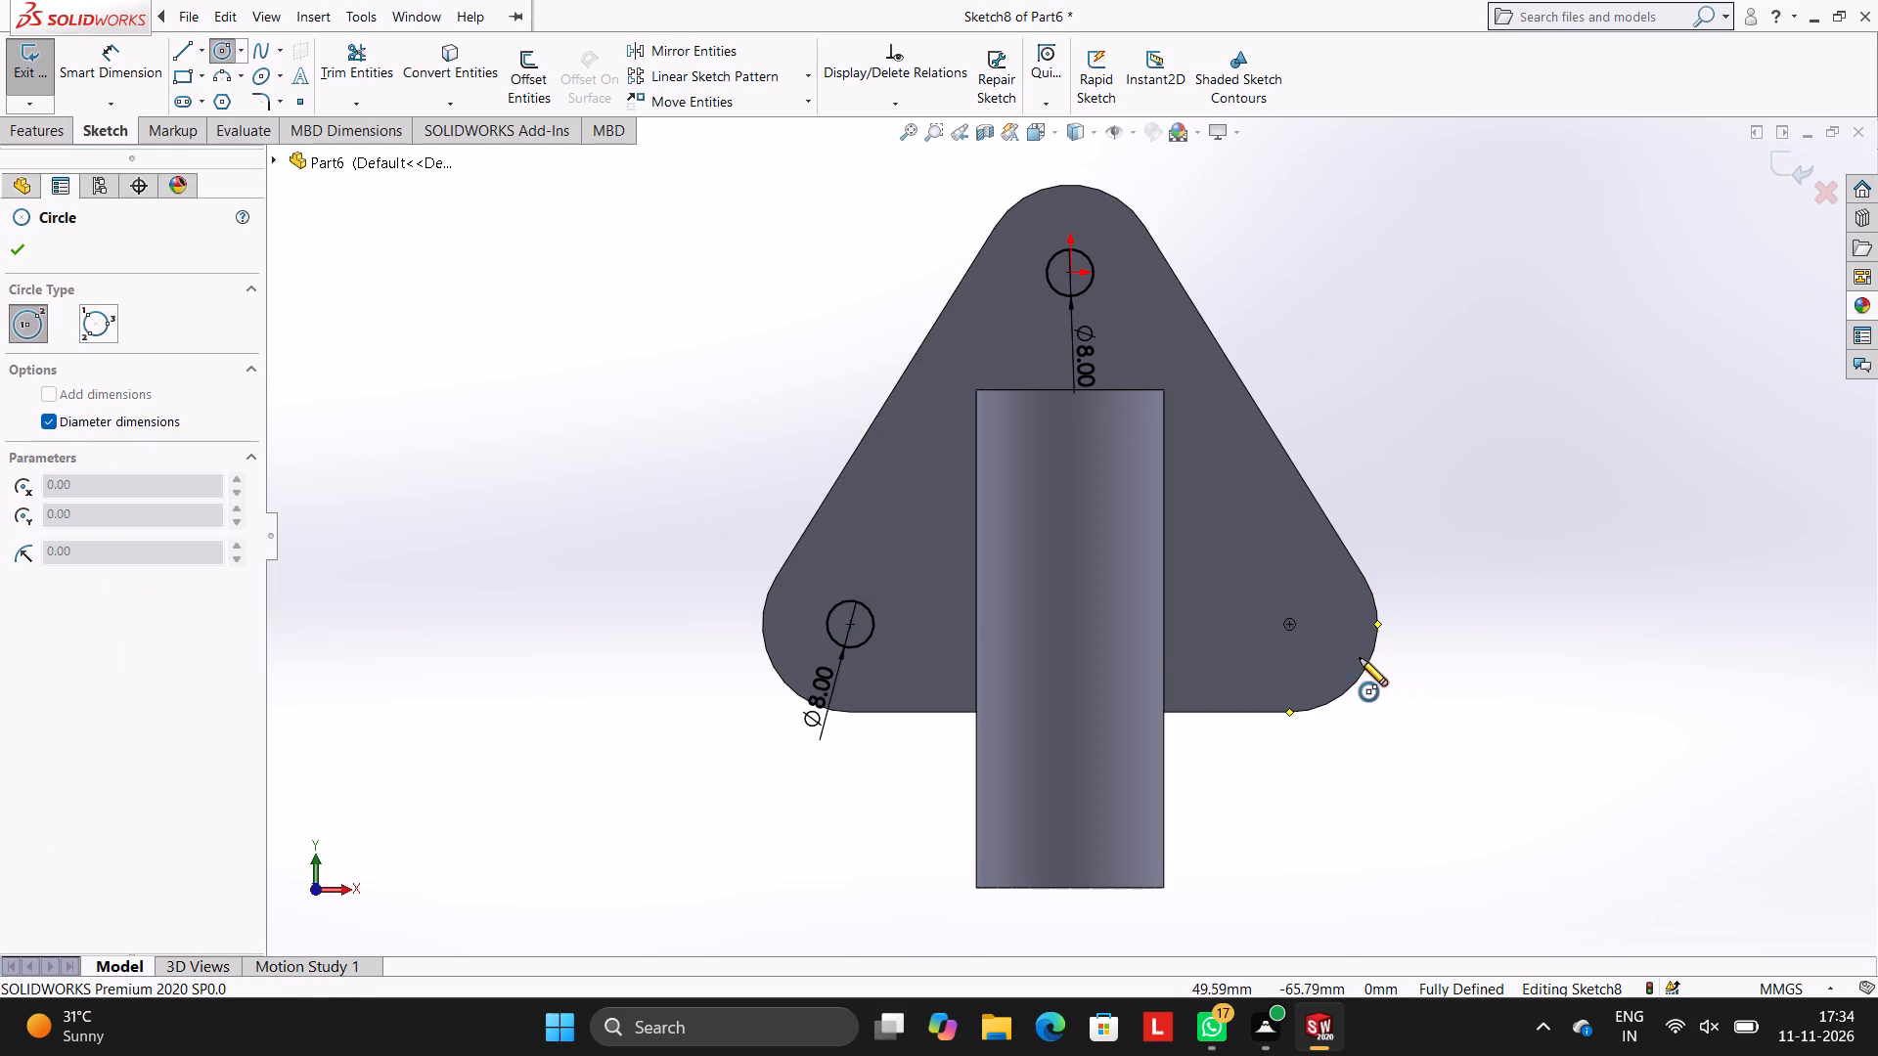
left_click(1290, 626)
key("8")
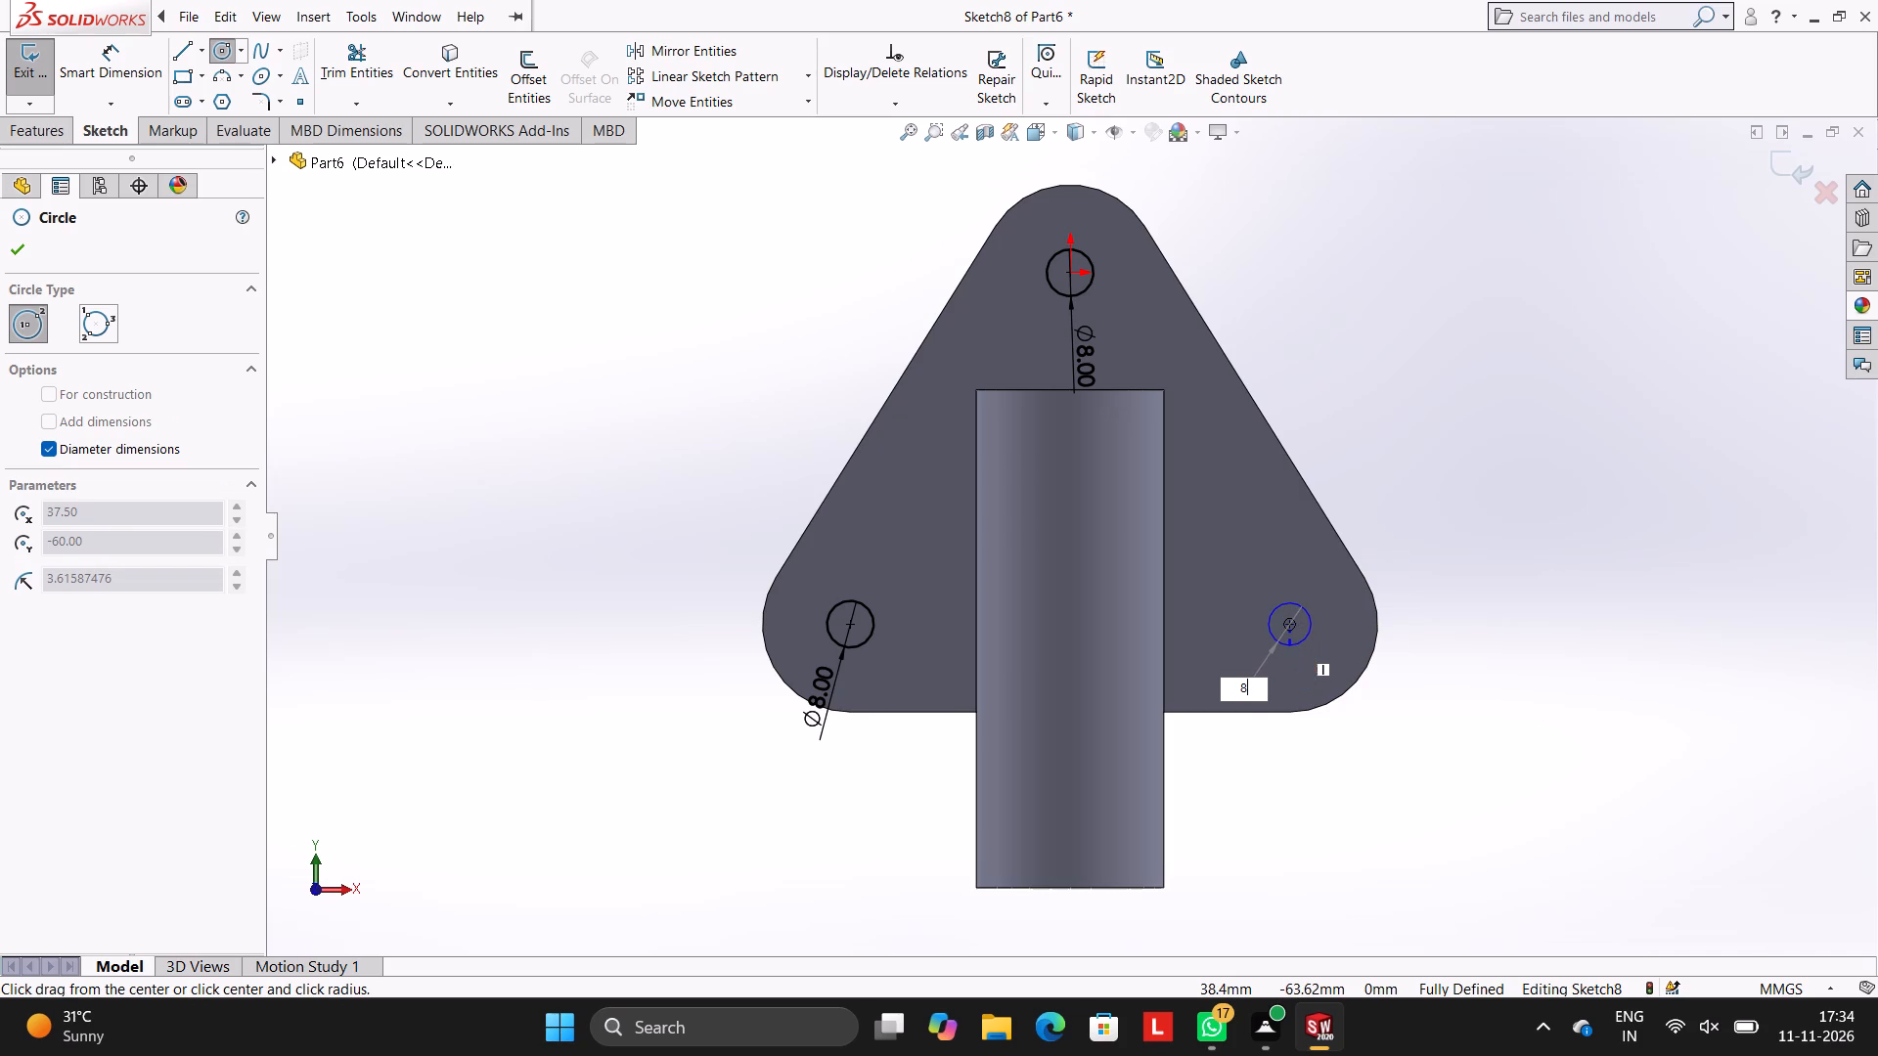
key("Return")
key("Escape")
key("Escape")
key("Escape")
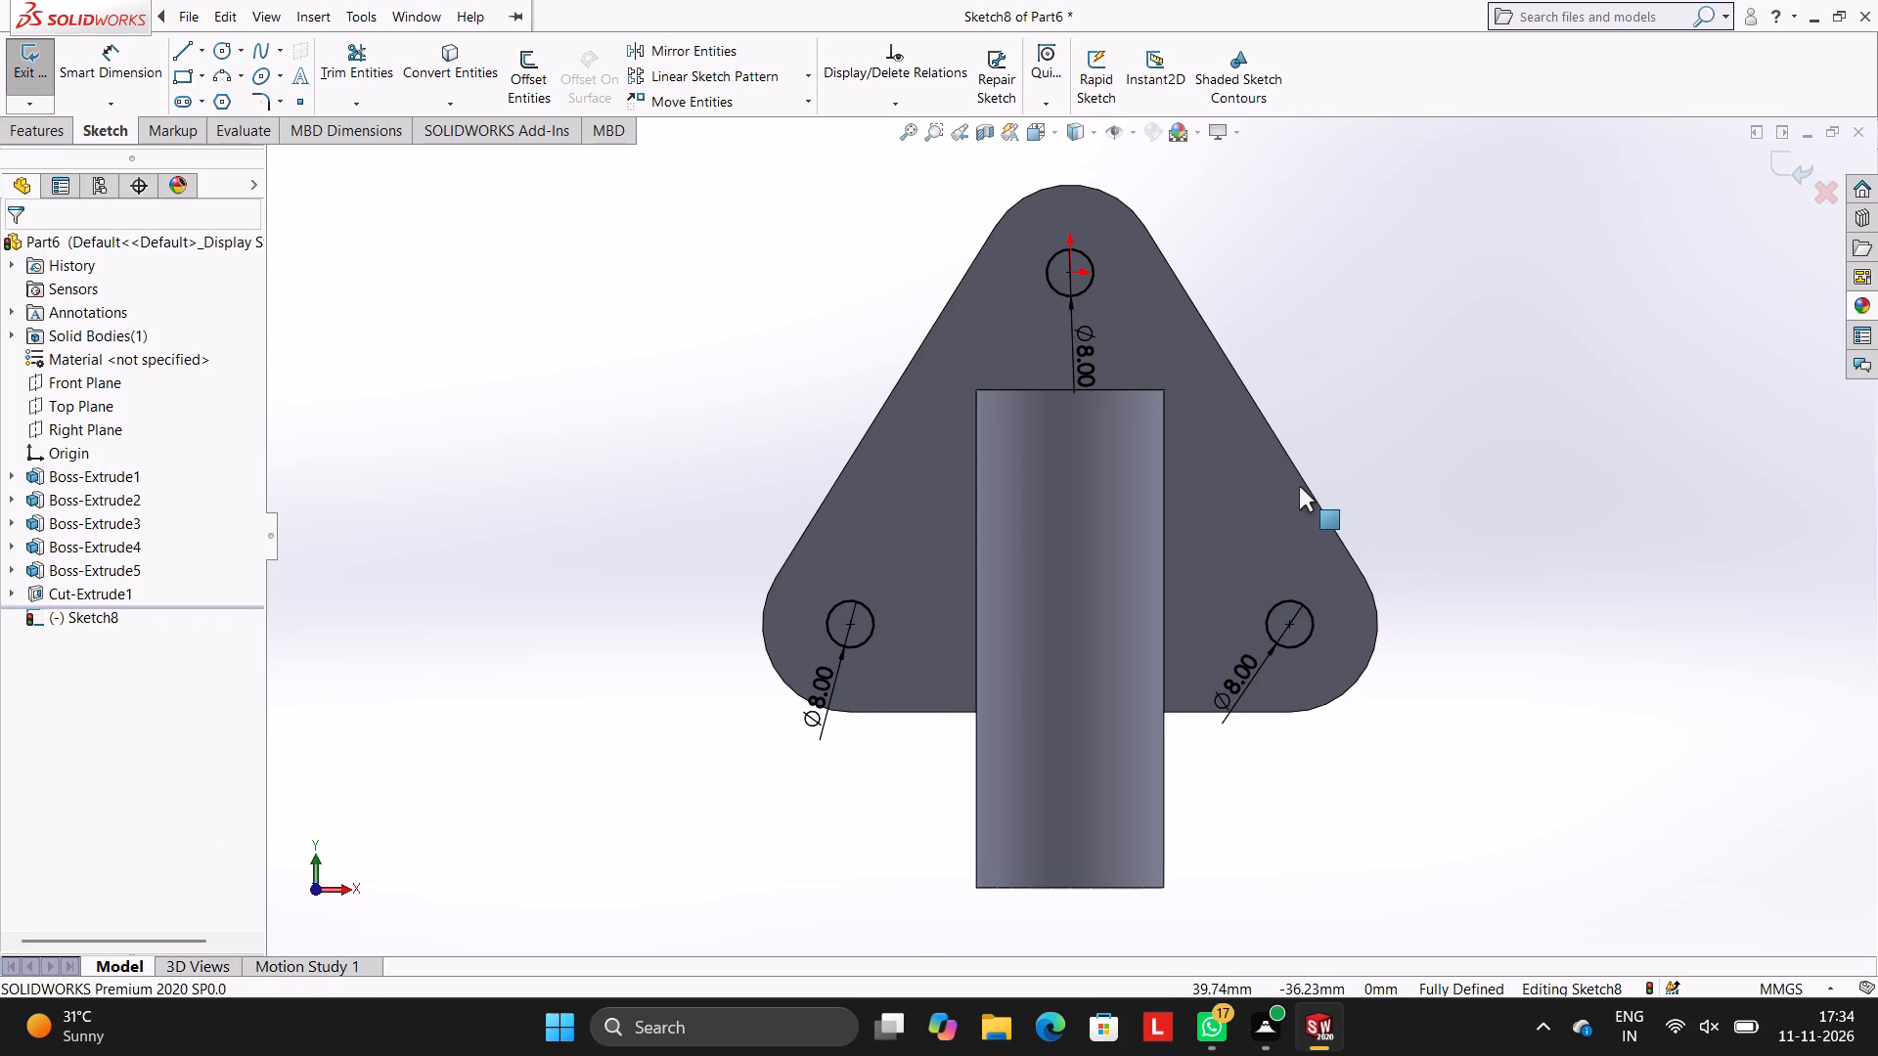
Cut-extrude the three 8 mm circles through the plate with a blind depth of 85 mm.
left_click(23, 134)
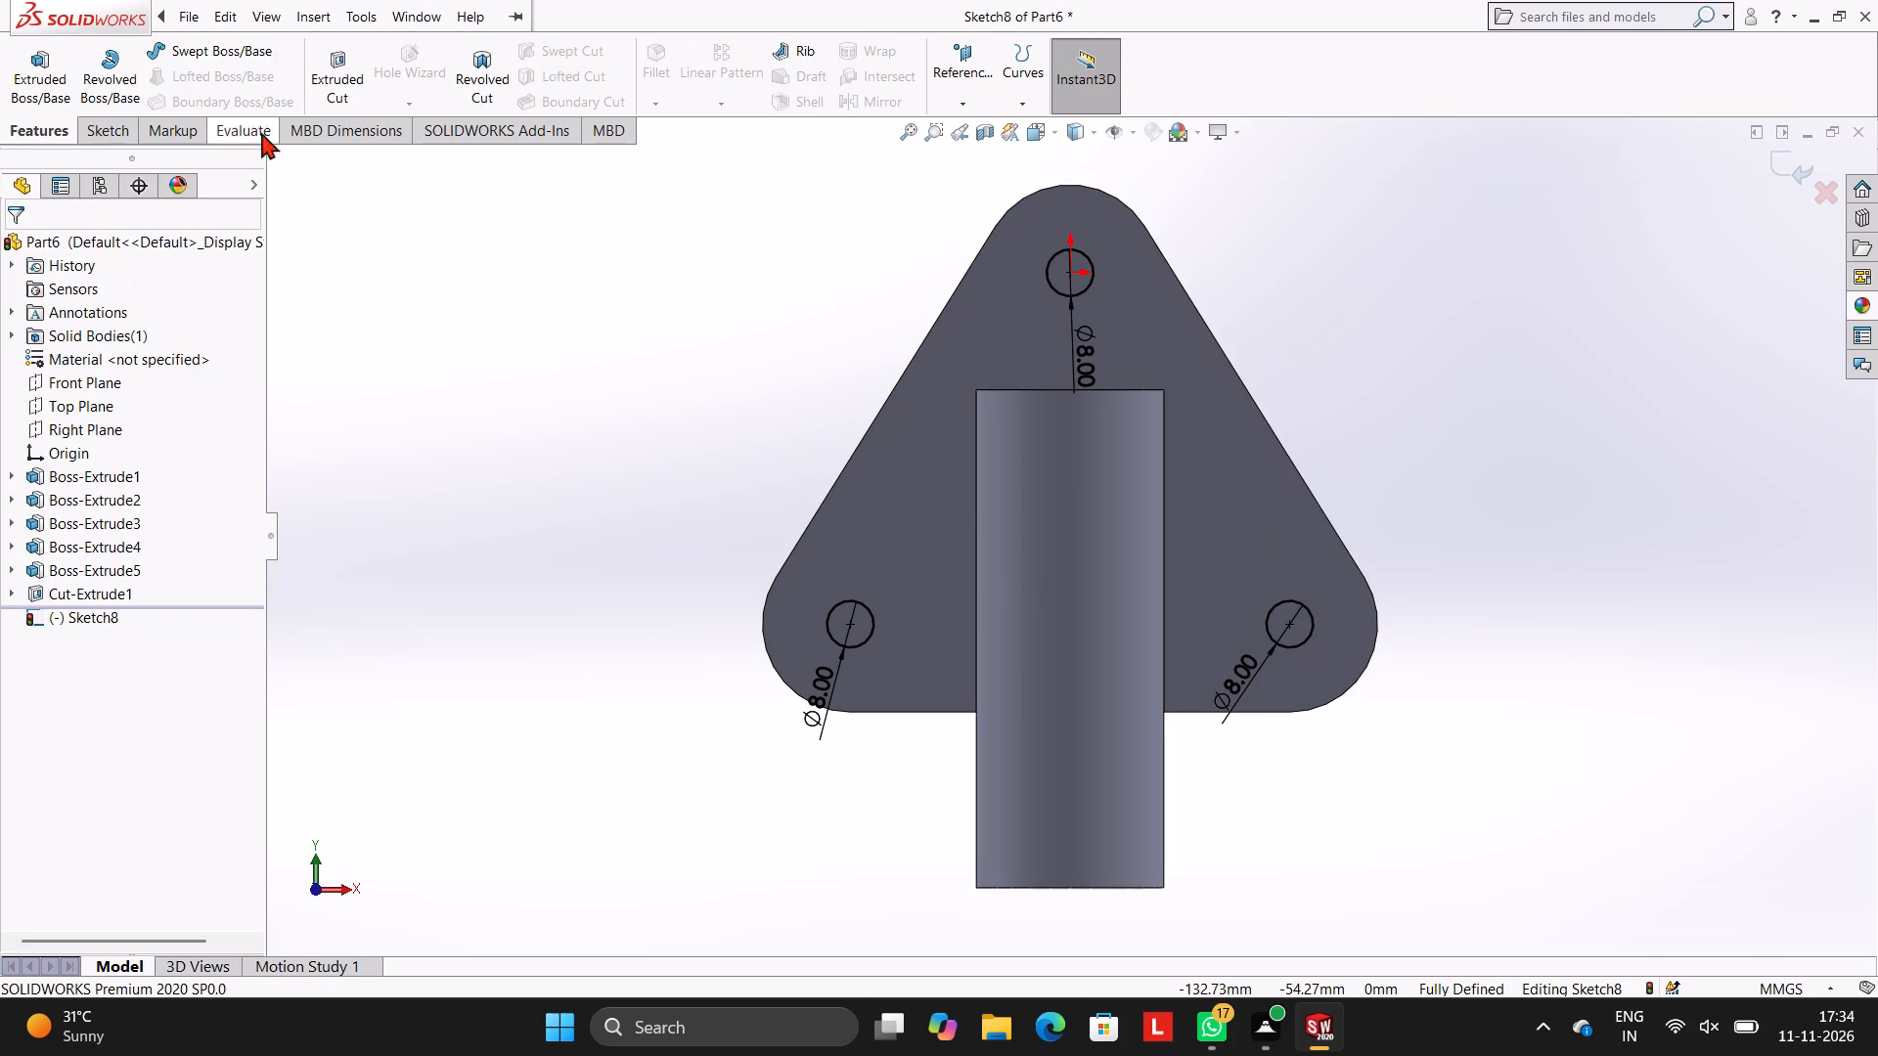
left_click(331, 66)
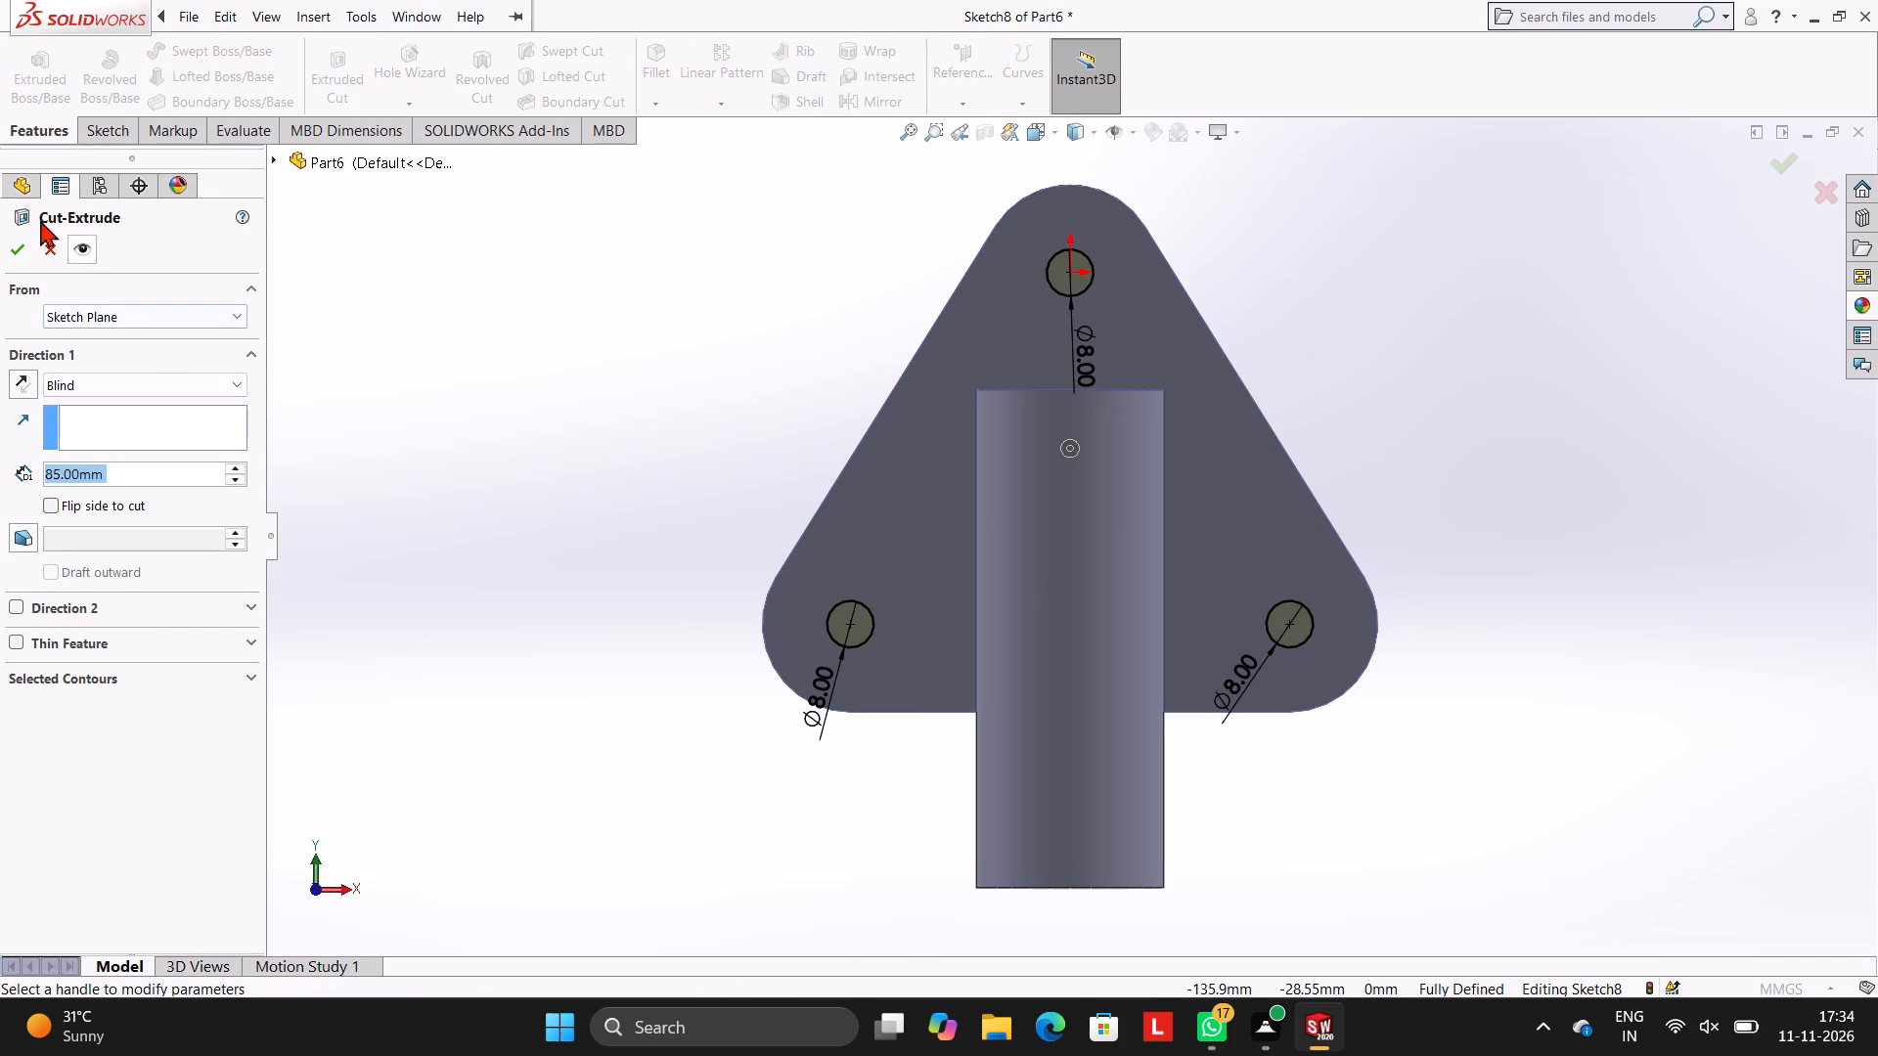
left_click(18, 241)
left_click(400, 302)
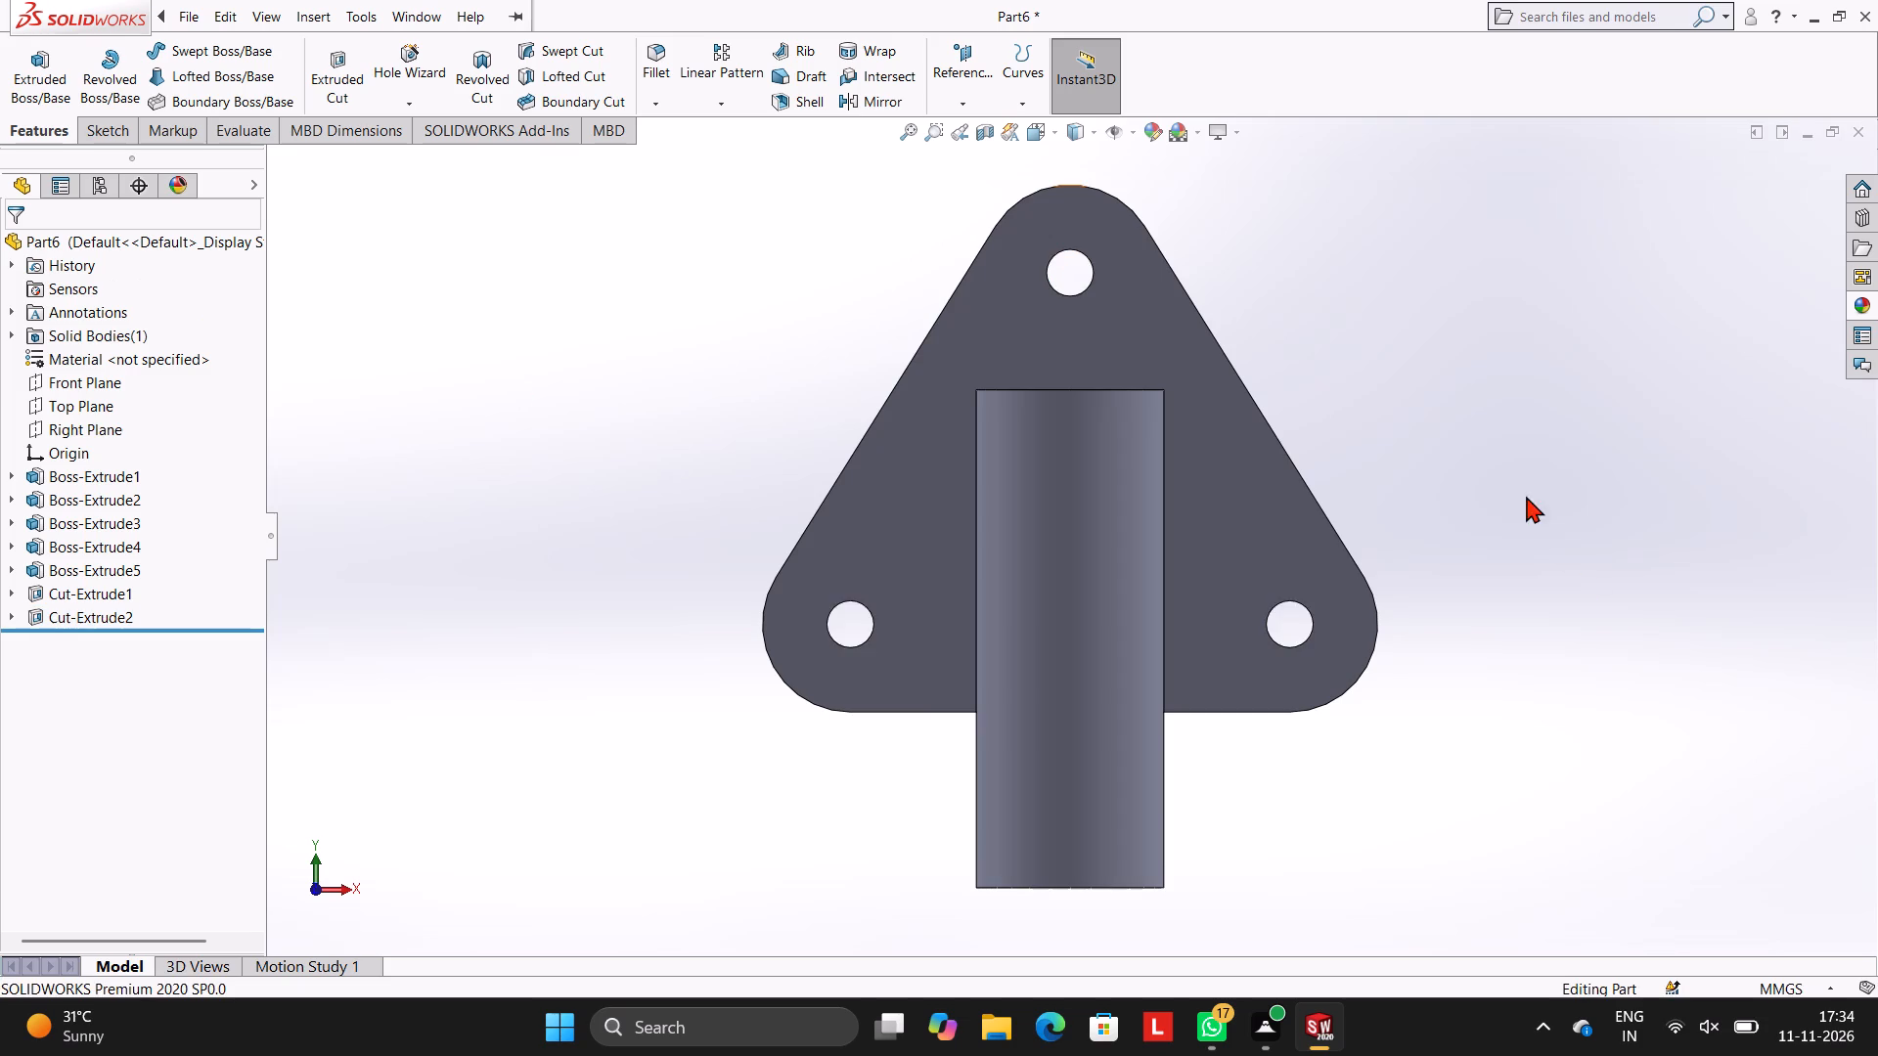
Examine the part from several sides, including the corner holes, raised block and bored cylinder.
middle_click_drag(1519, 488, 1395, 376)
middle_click_drag(1484, 464, 1545, 468)
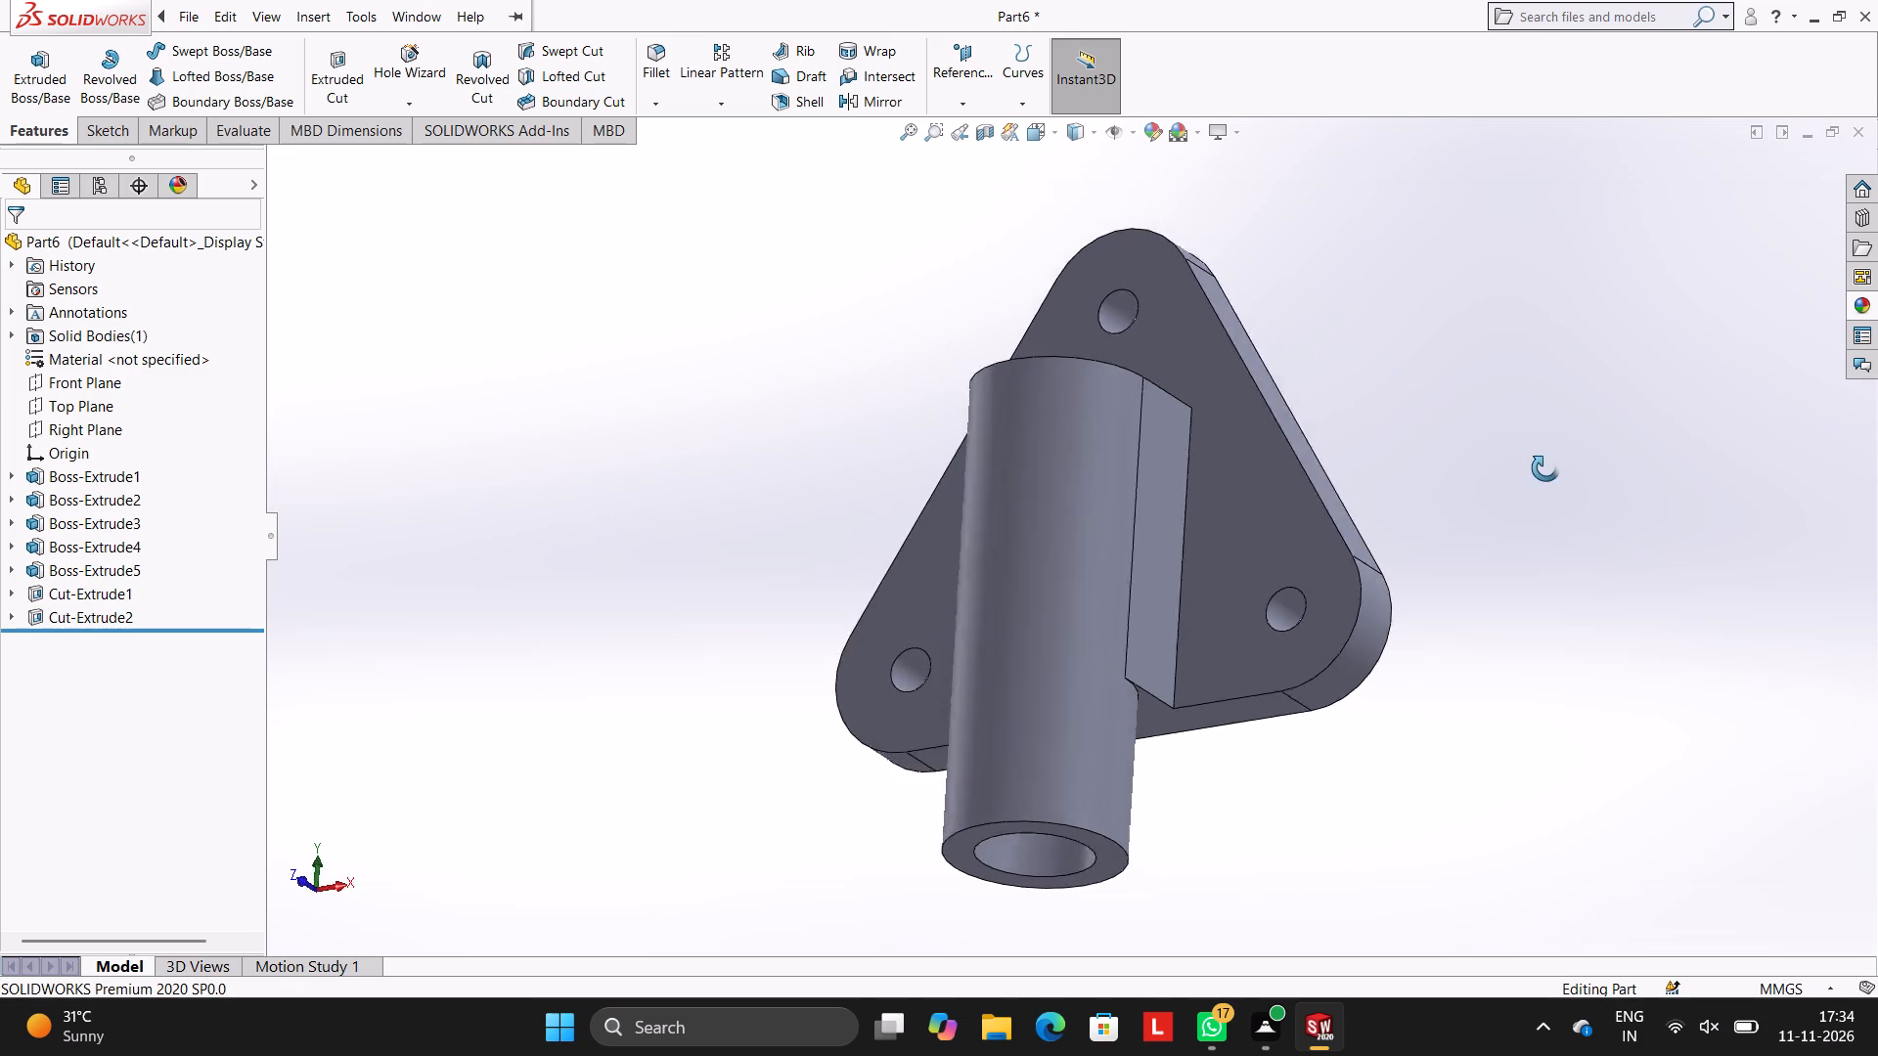
middle_click_drag(1545, 468, 1419, 333)
middle_click_drag(1323, 379, 1593, 535)
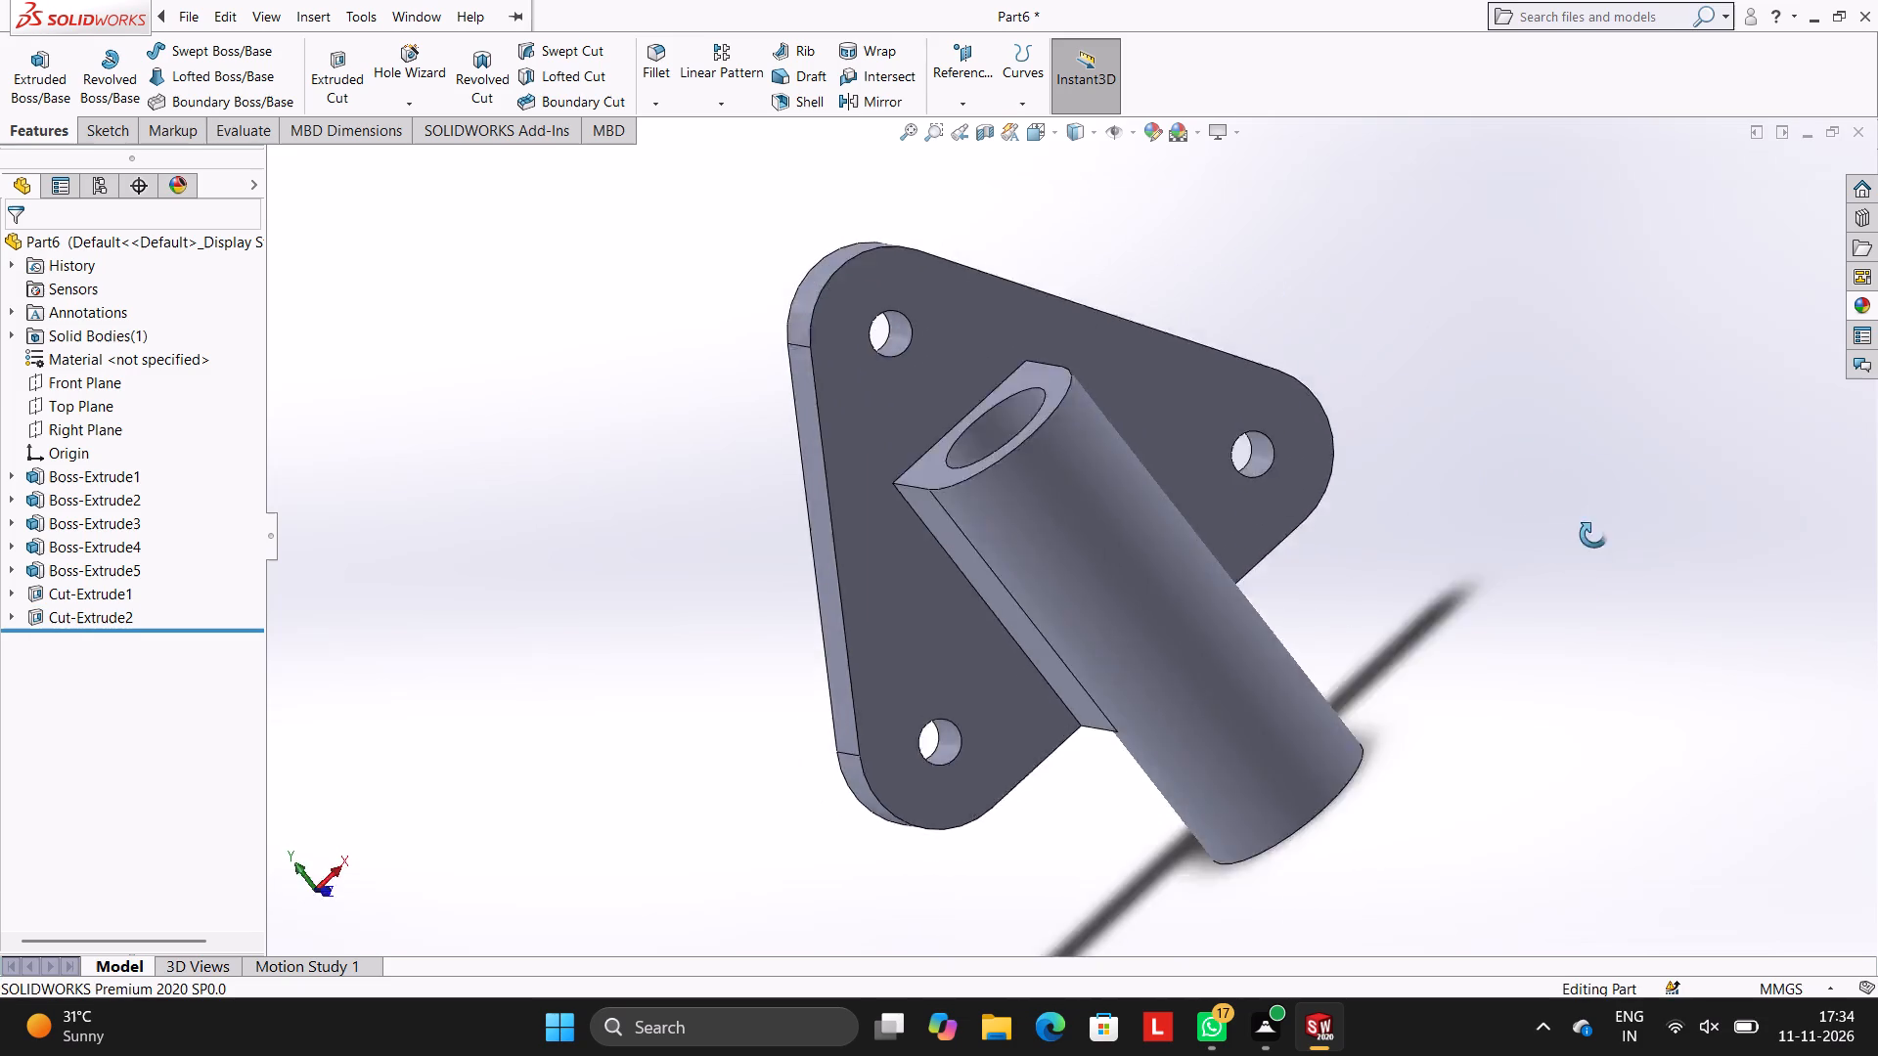
middle_click_drag(1593, 535, 1268, 362)
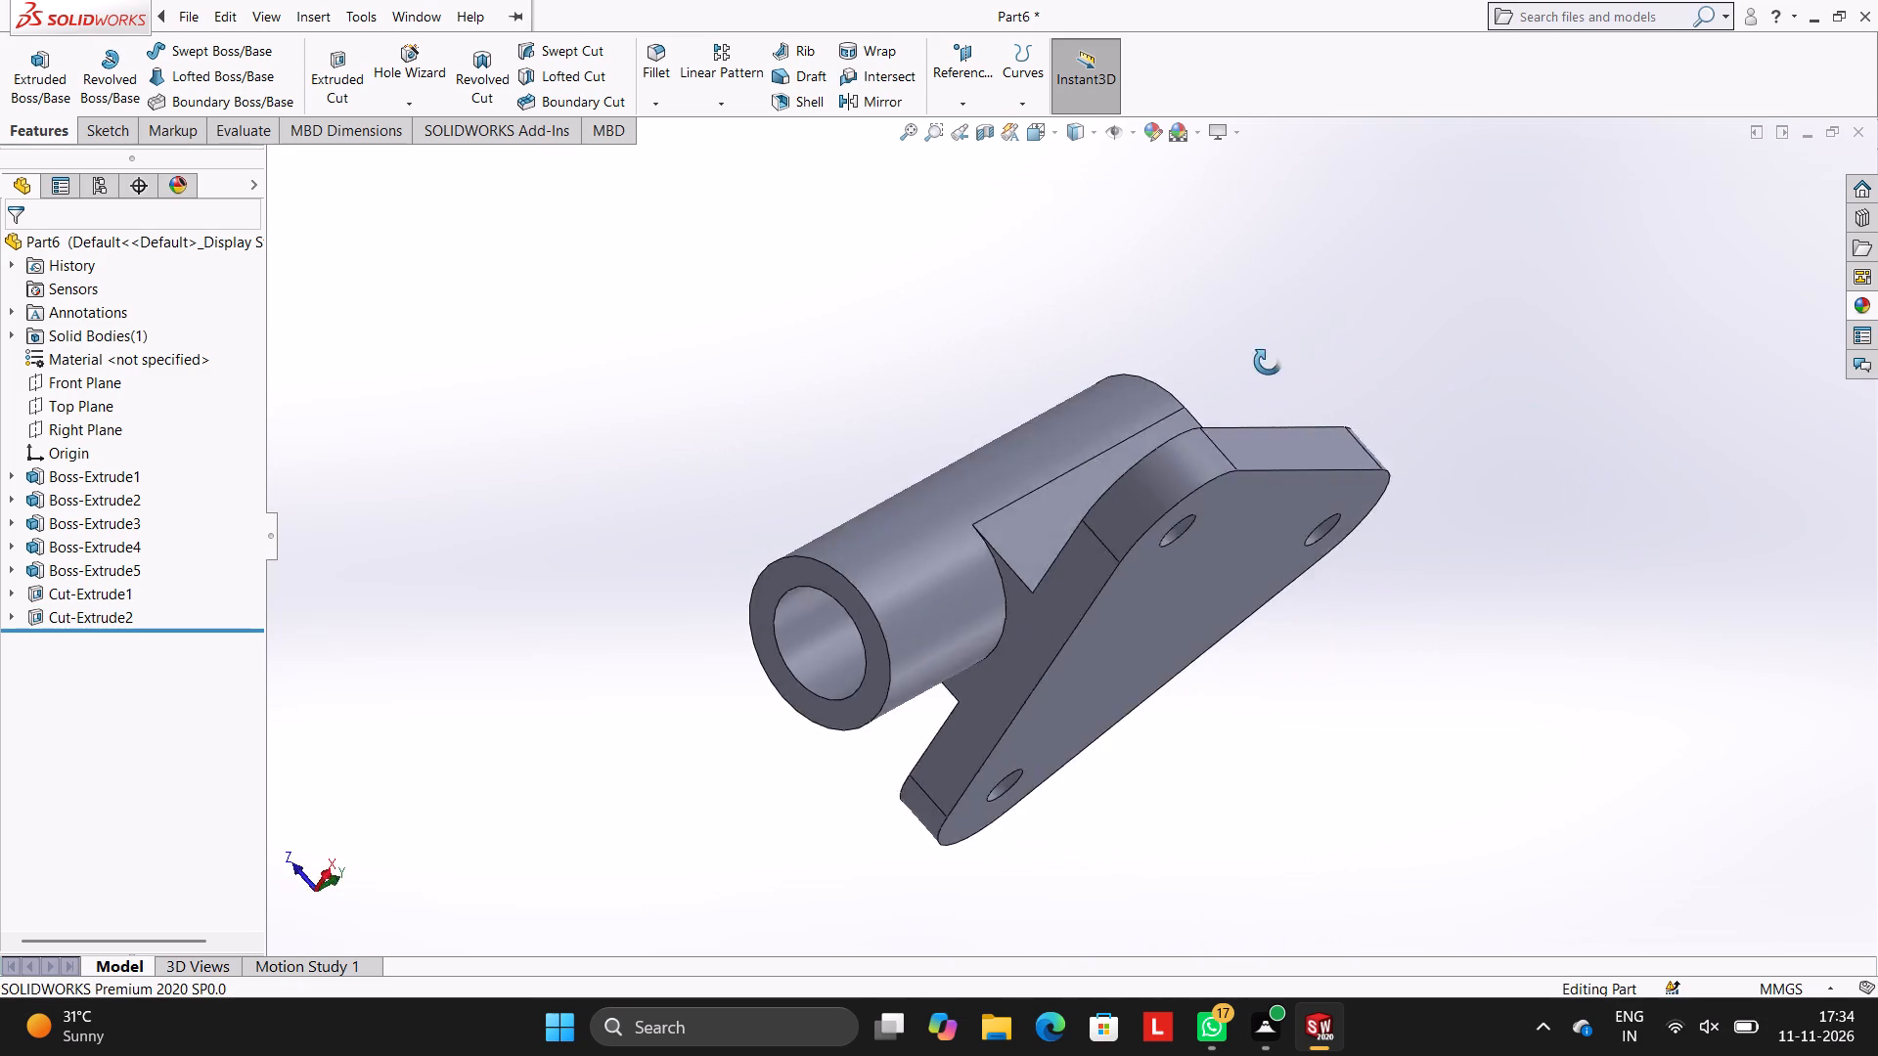
middle_click_drag(1268, 362, 1280, 323)
middle_click_drag(1326, 362, 1459, 372)
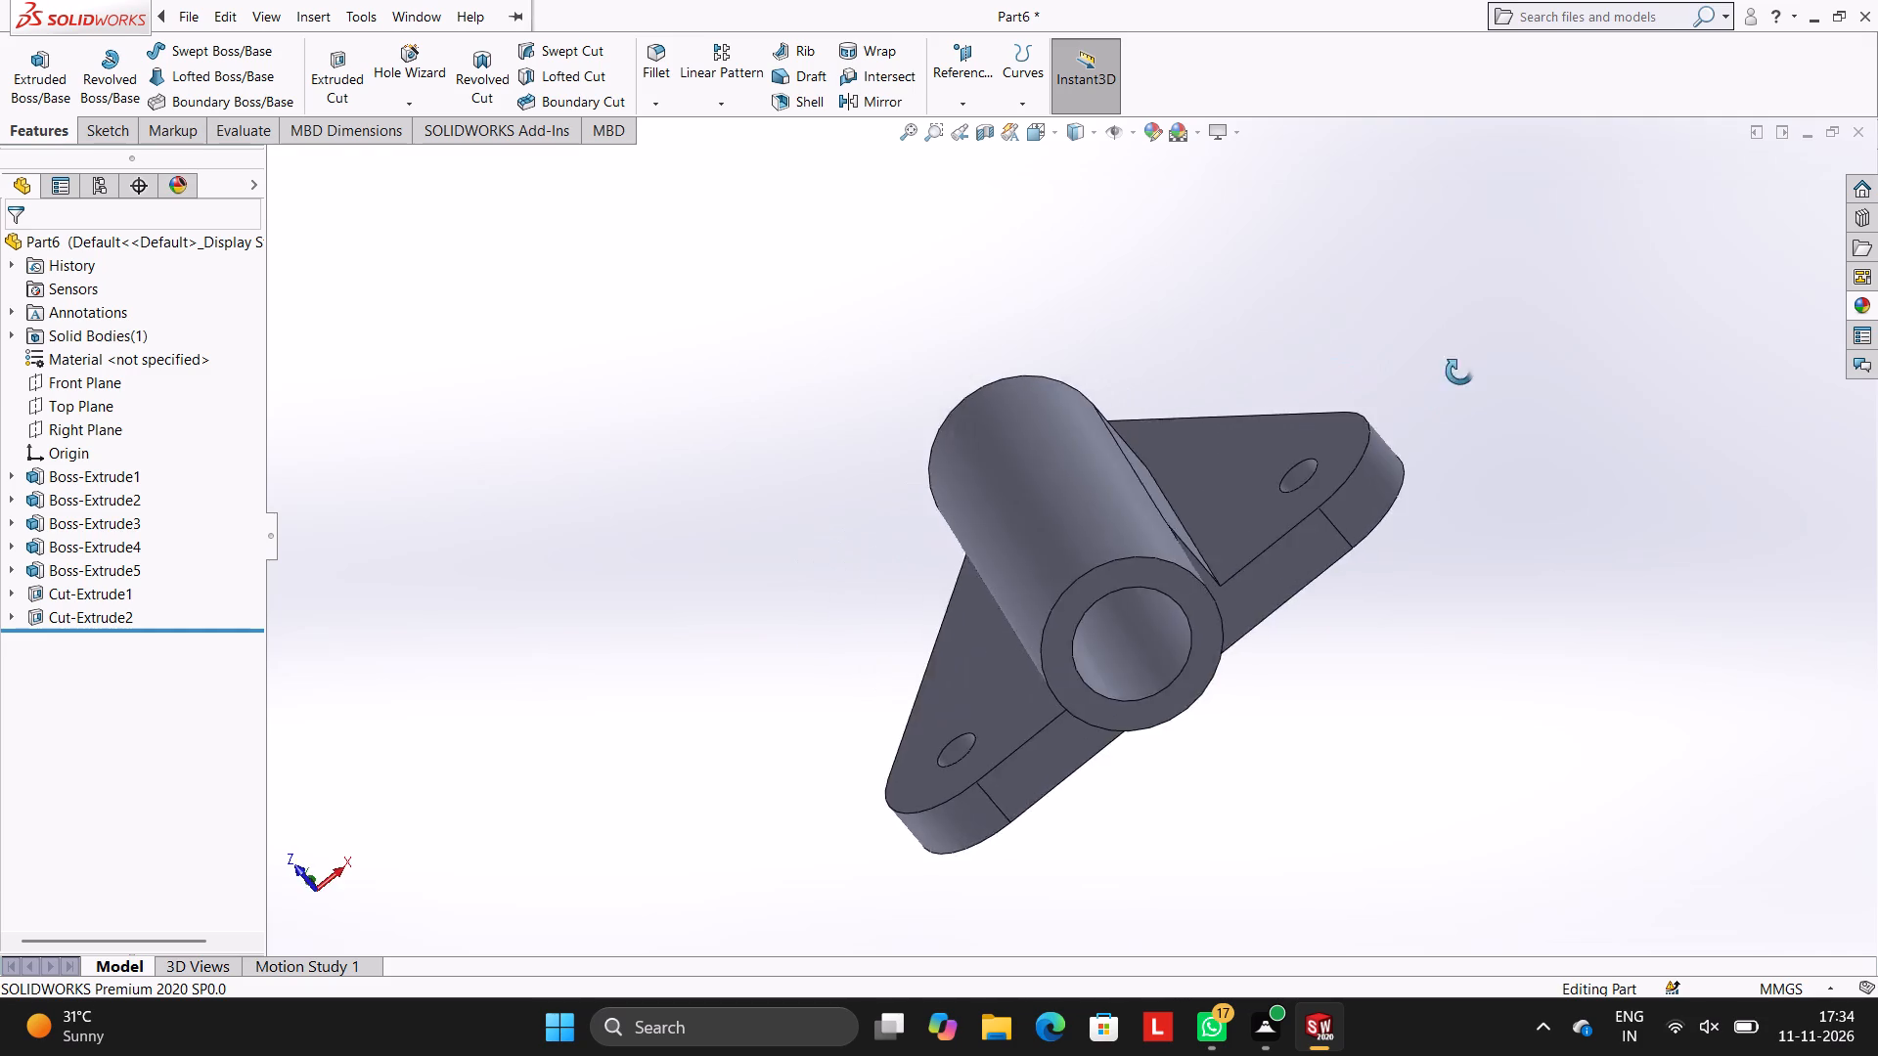
middle_click_drag(1459, 372, 1339, 309)
scroll(1296, 404, "down", 1)
middle_click_drag(1265, 397, 1249, 537)
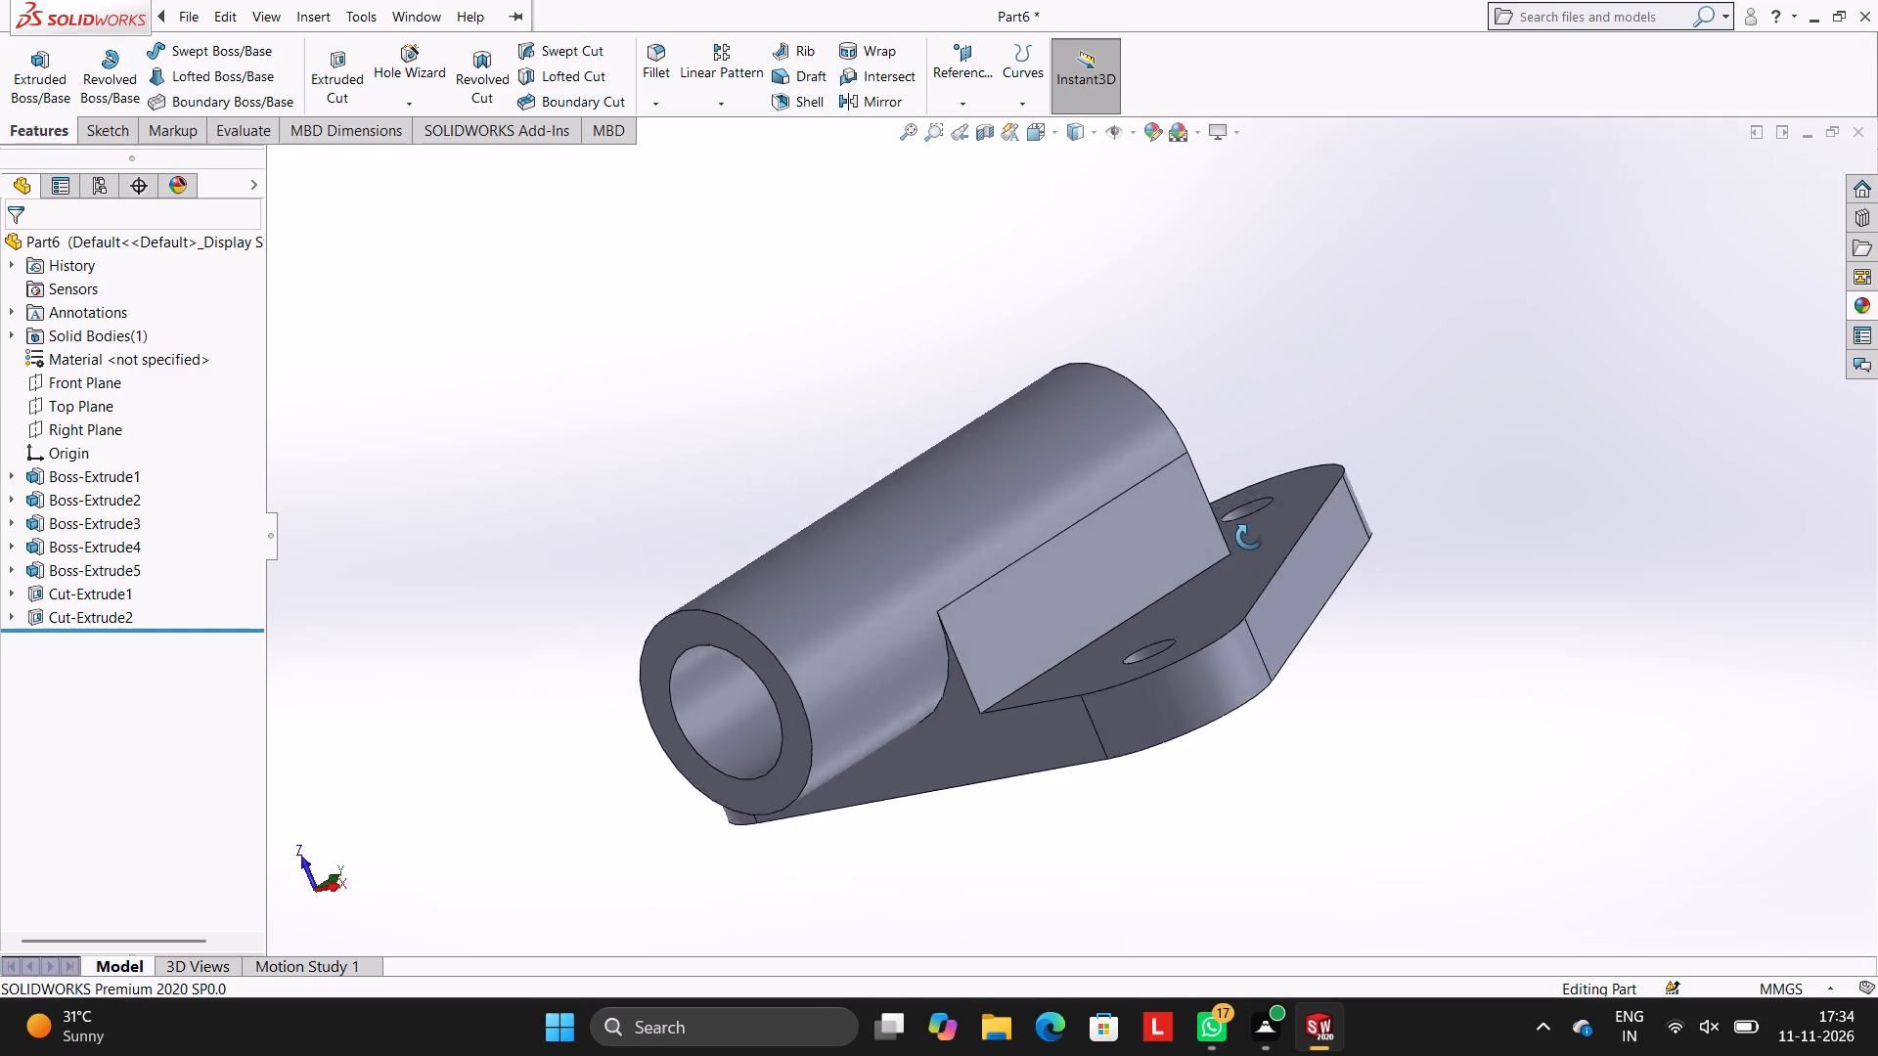
middle_click_drag(1249, 537, 1257, 540)
scroll(1268, 529, "up", 3)
middle_click_drag(1289, 525, 1270, 439)
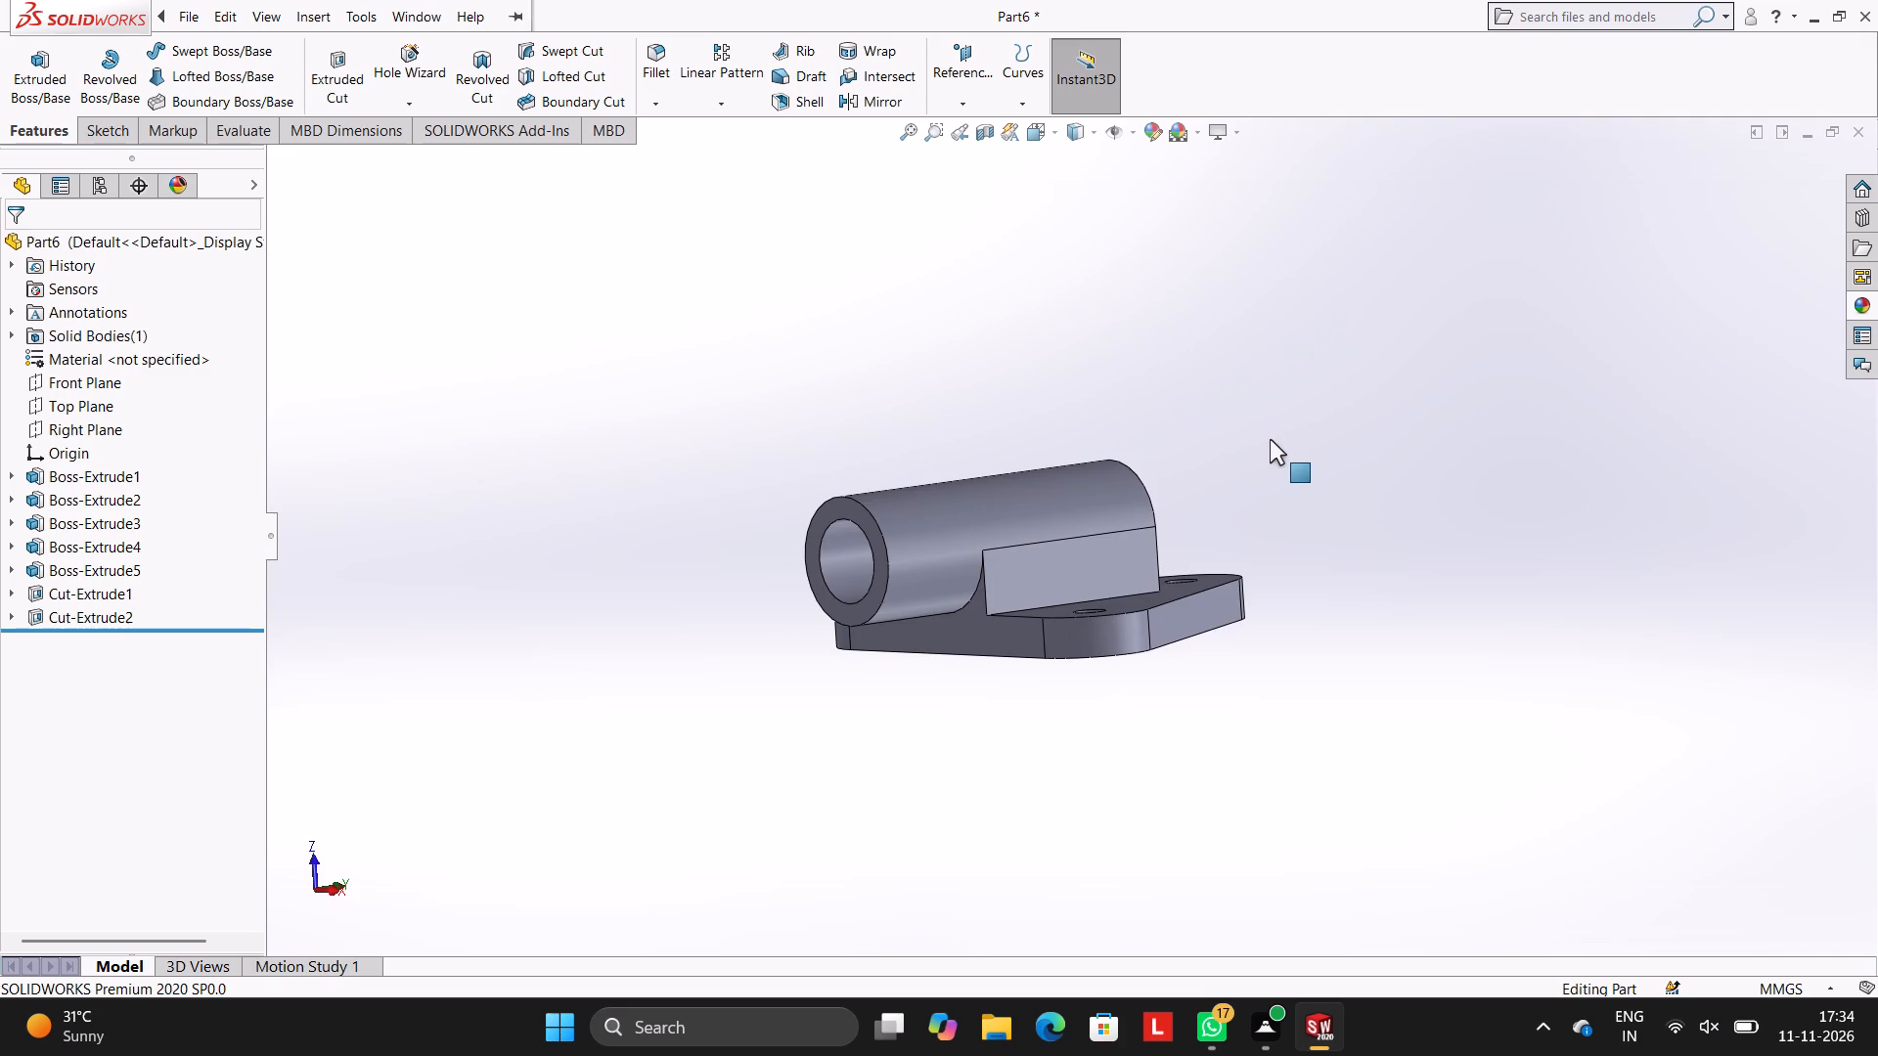
middle_click_drag(1277, 446, 1353, 451)
scroll(1313, 445, "up", 3)
middle_click_drag(1300, 462, 1236, 650)
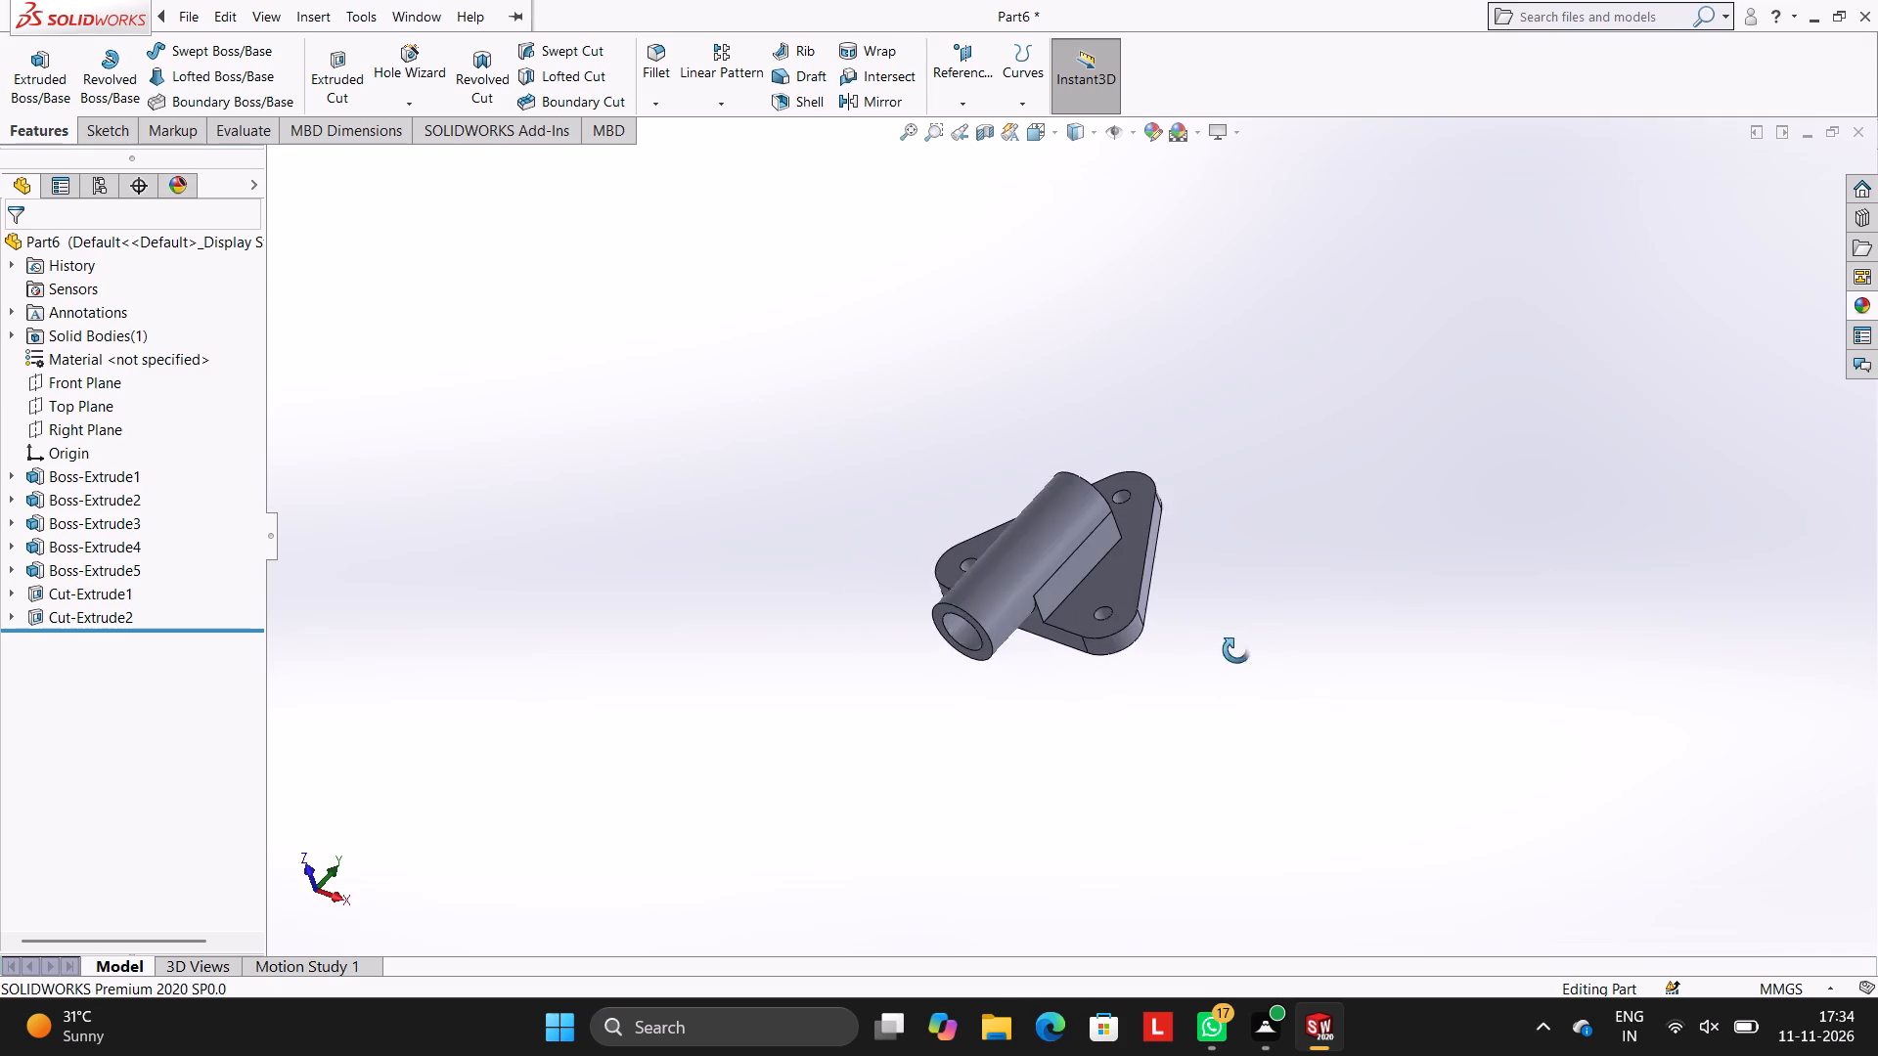
middle_click_drag(1236, 650, 1235, 649)
scroll(1185, 586, "down", 2)
scroll(956, 537, "up", 2)
middle_click_drag(1041, 521, 1059, 470)
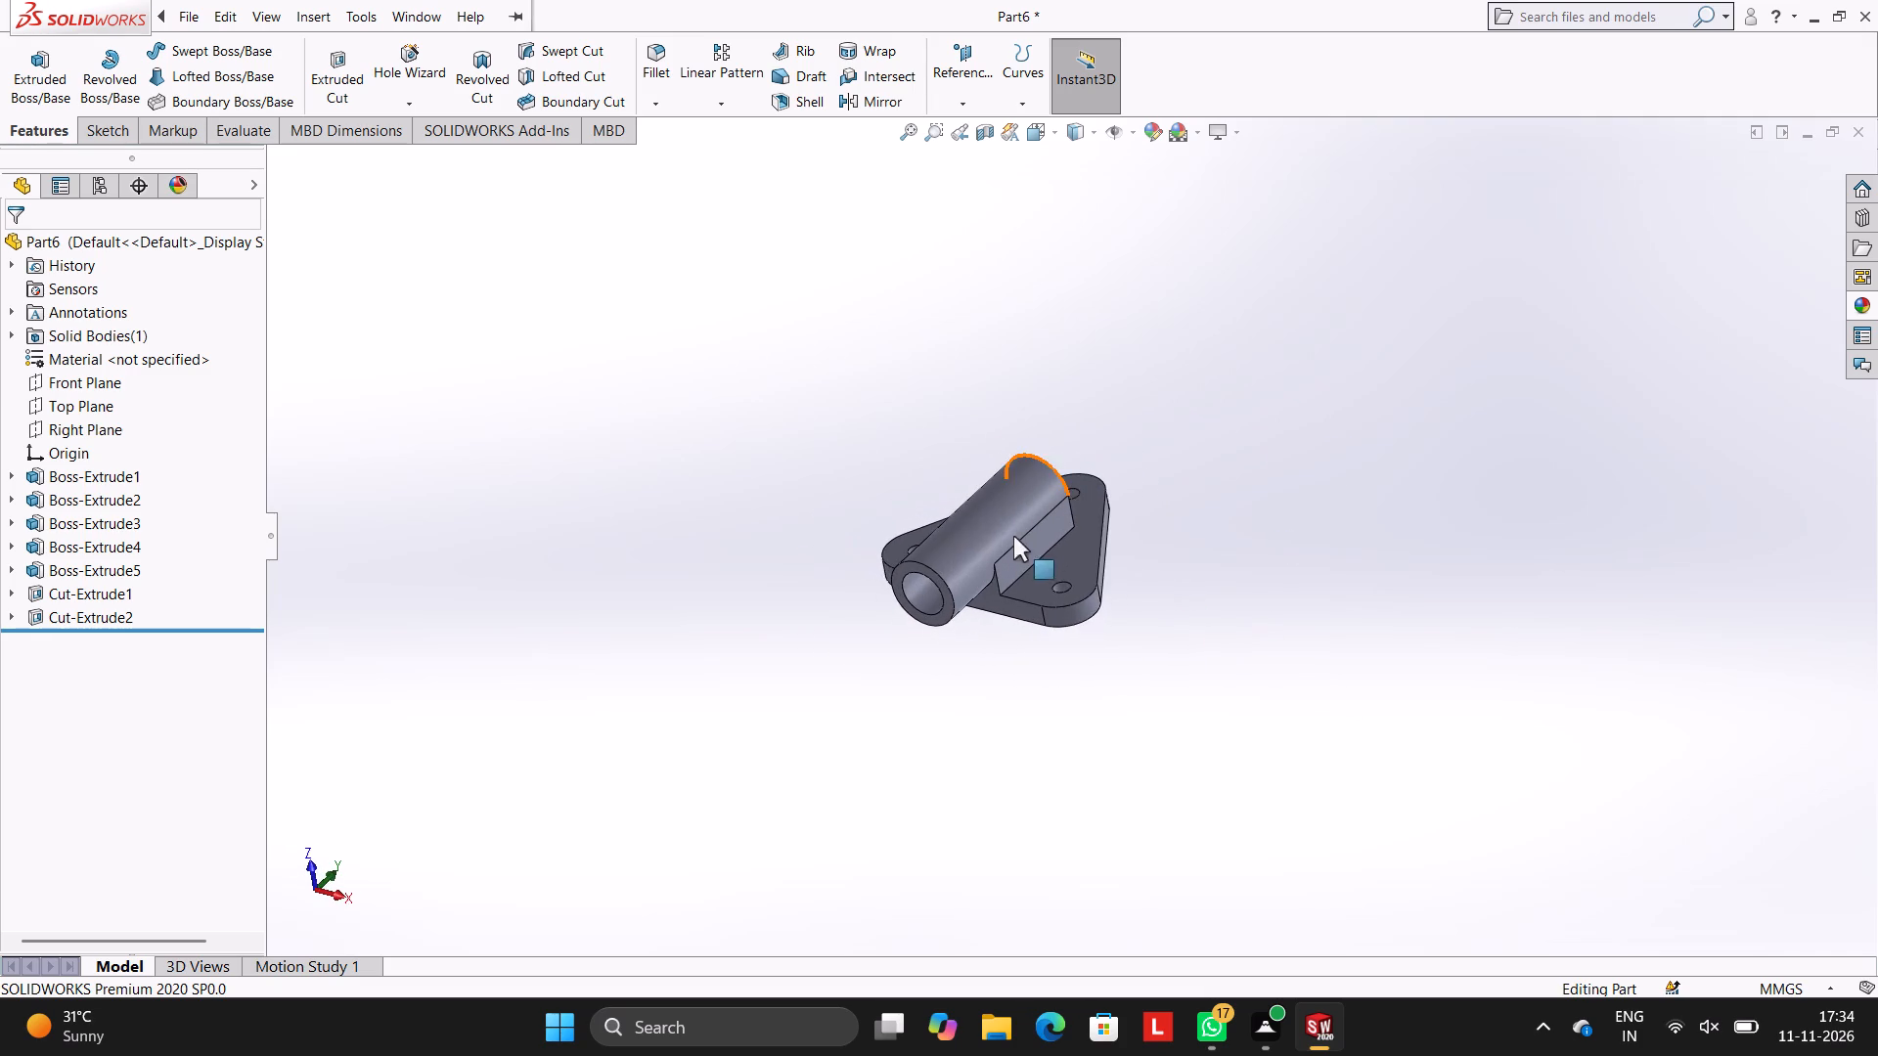
scroll(1027, 548, "down", 3)
Apply the Yellow LED appearance to the triangular plate feature, Boss-Extrude1.
left_click(1856, 304)
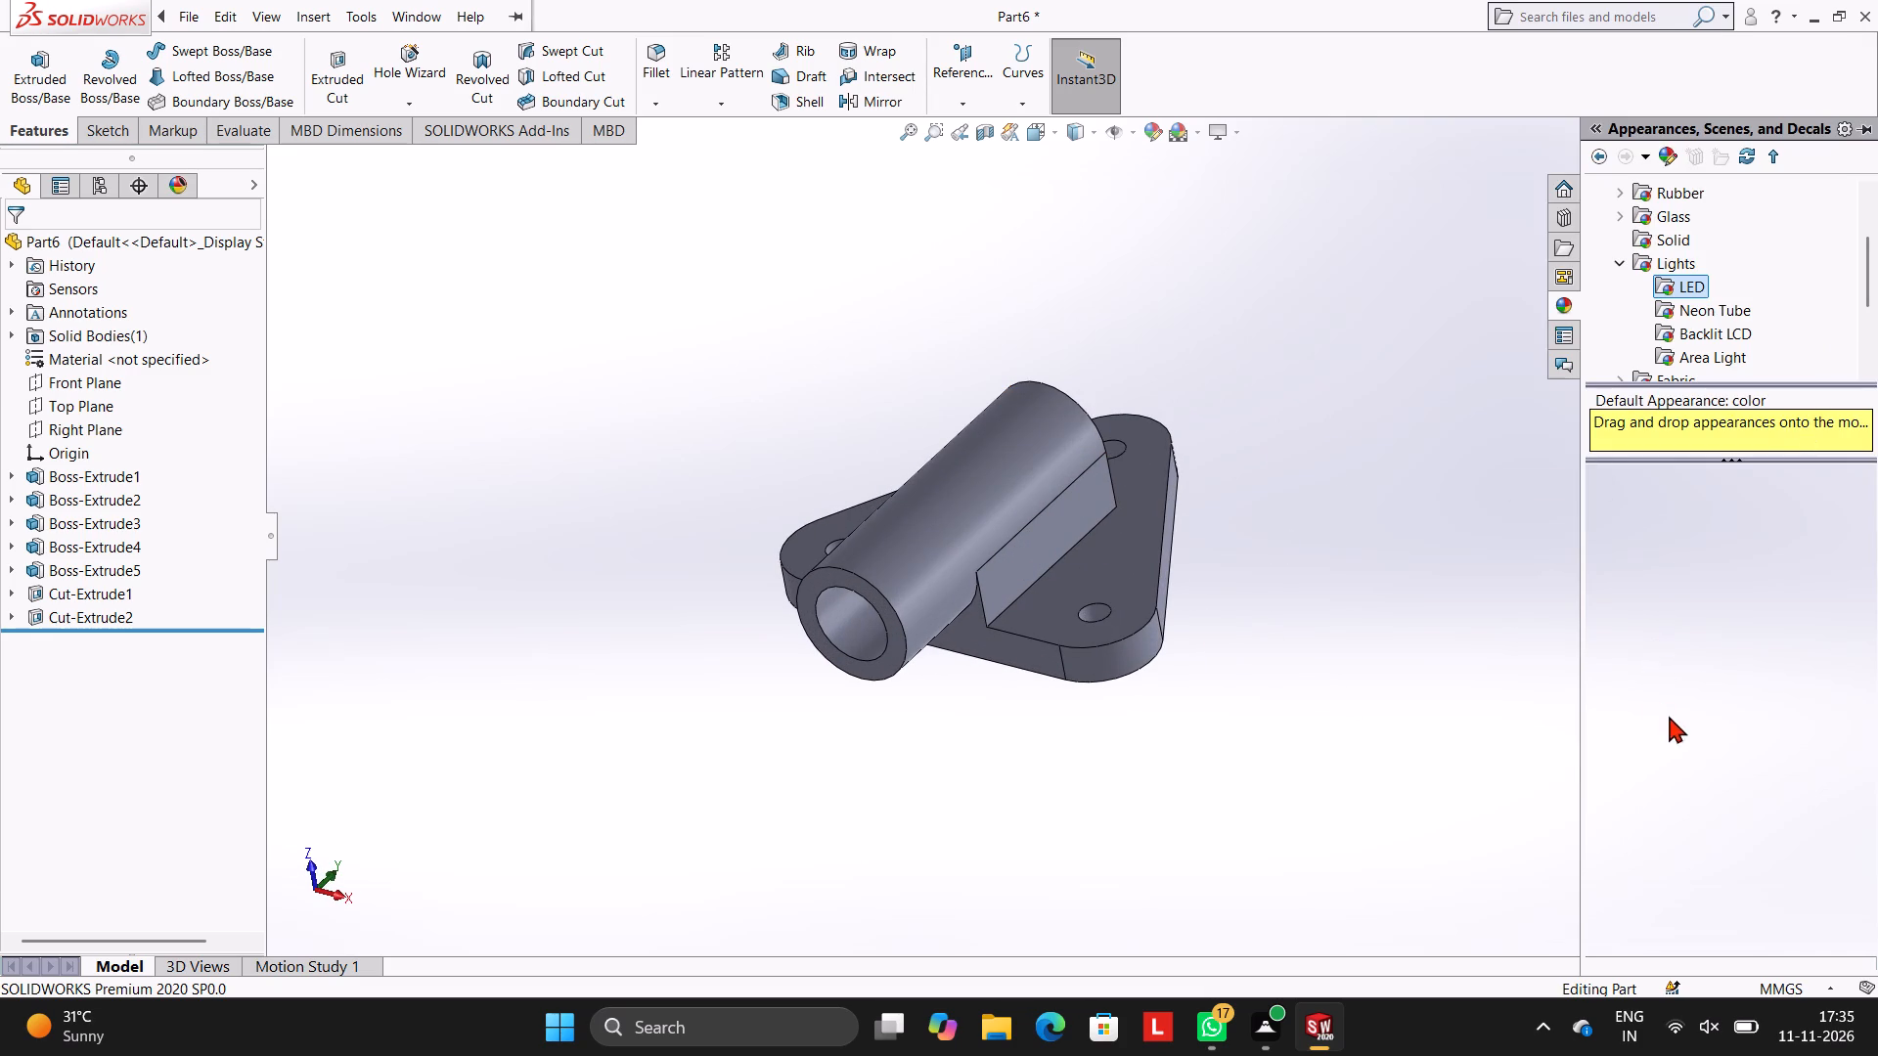
left_click_drag(1649, 863, 1055, 601)
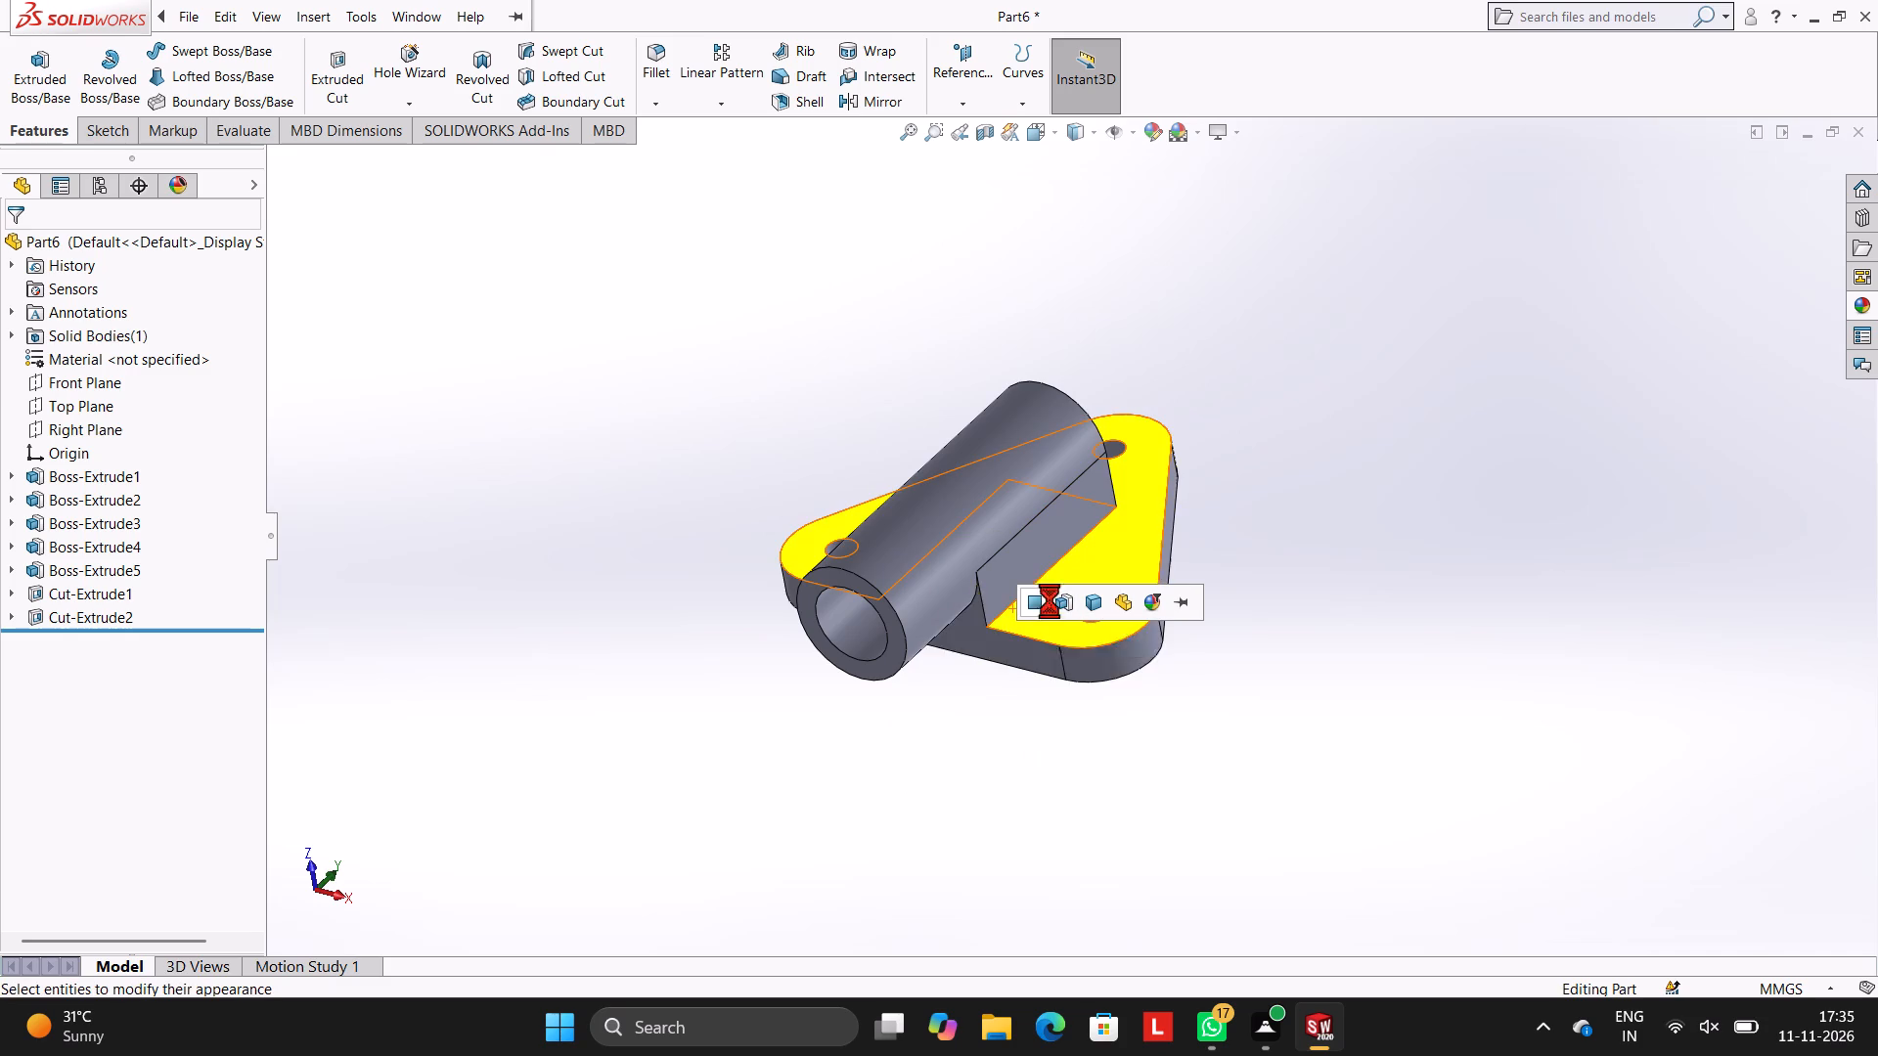
left_click(1064, 601)
Apply the Blue LED appearance to the corner-hole cut feature, Cut-Extrude2.
left_click(1869, 307)
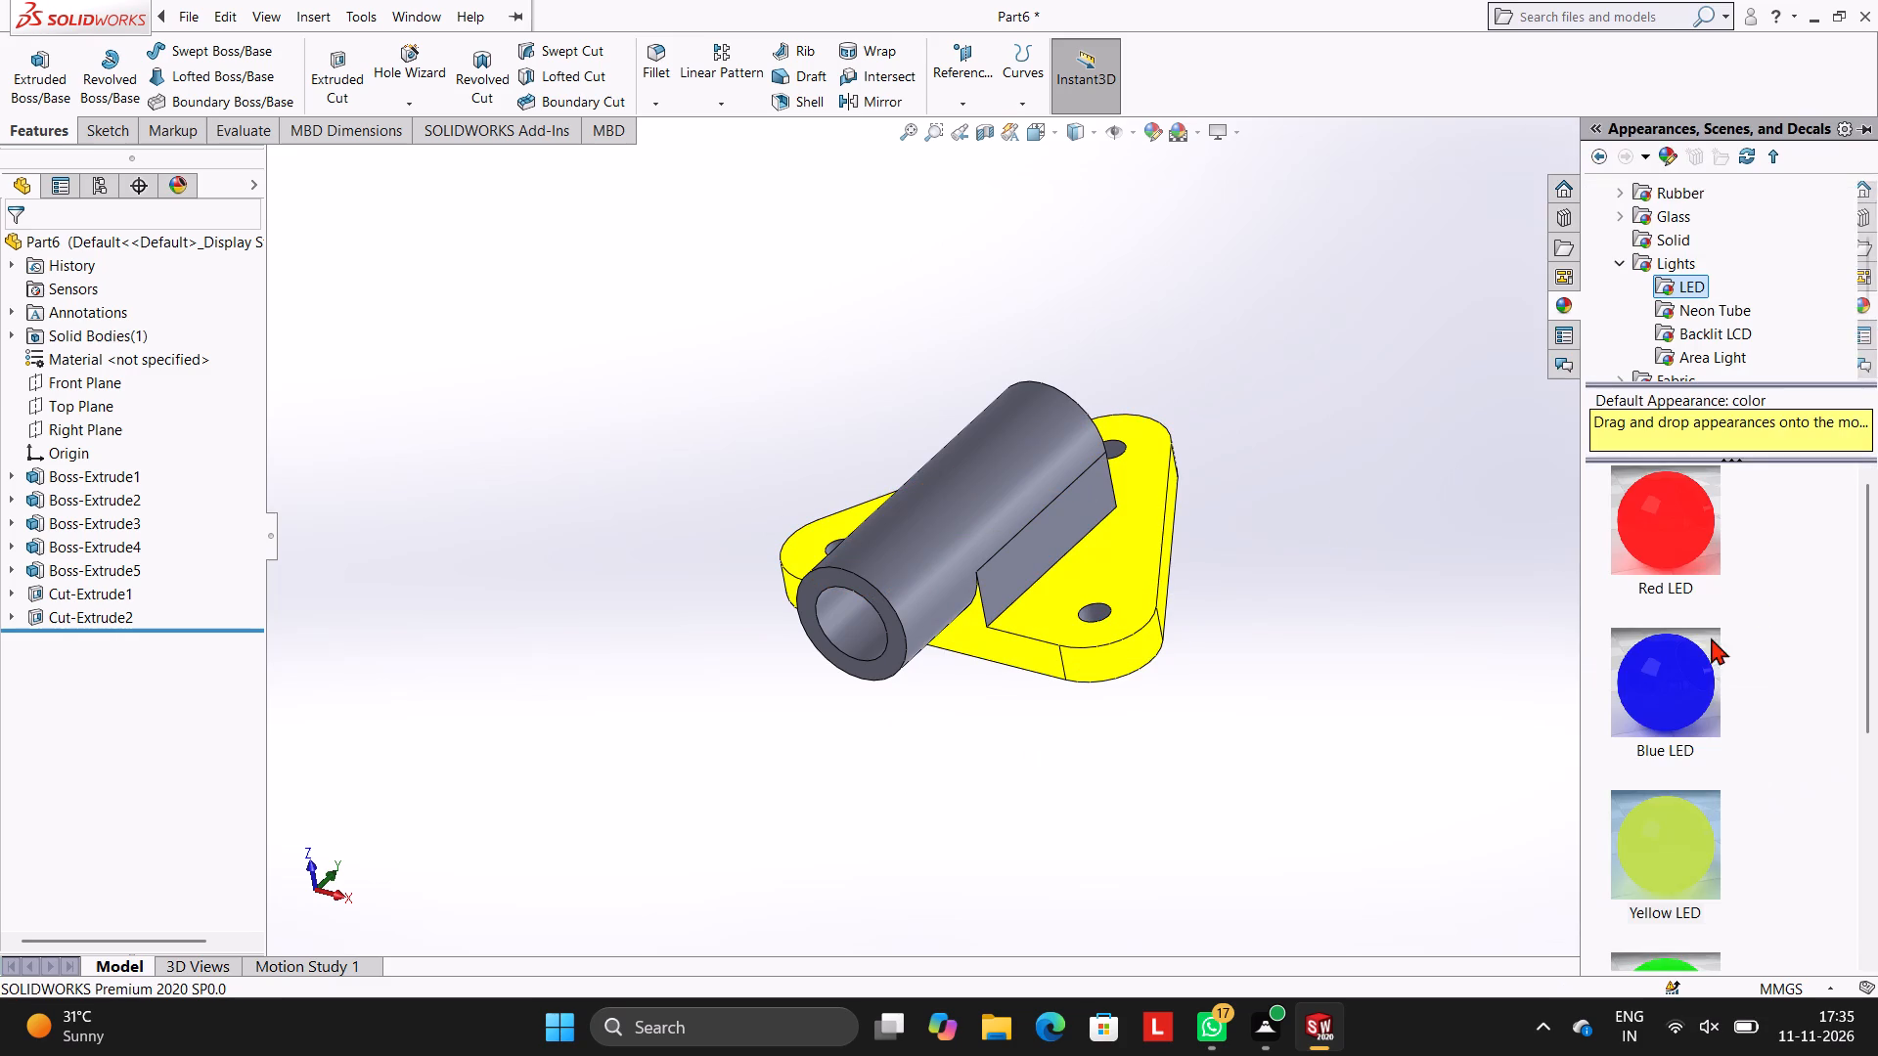
left_click_drag(1648, 666, 1094, 602)
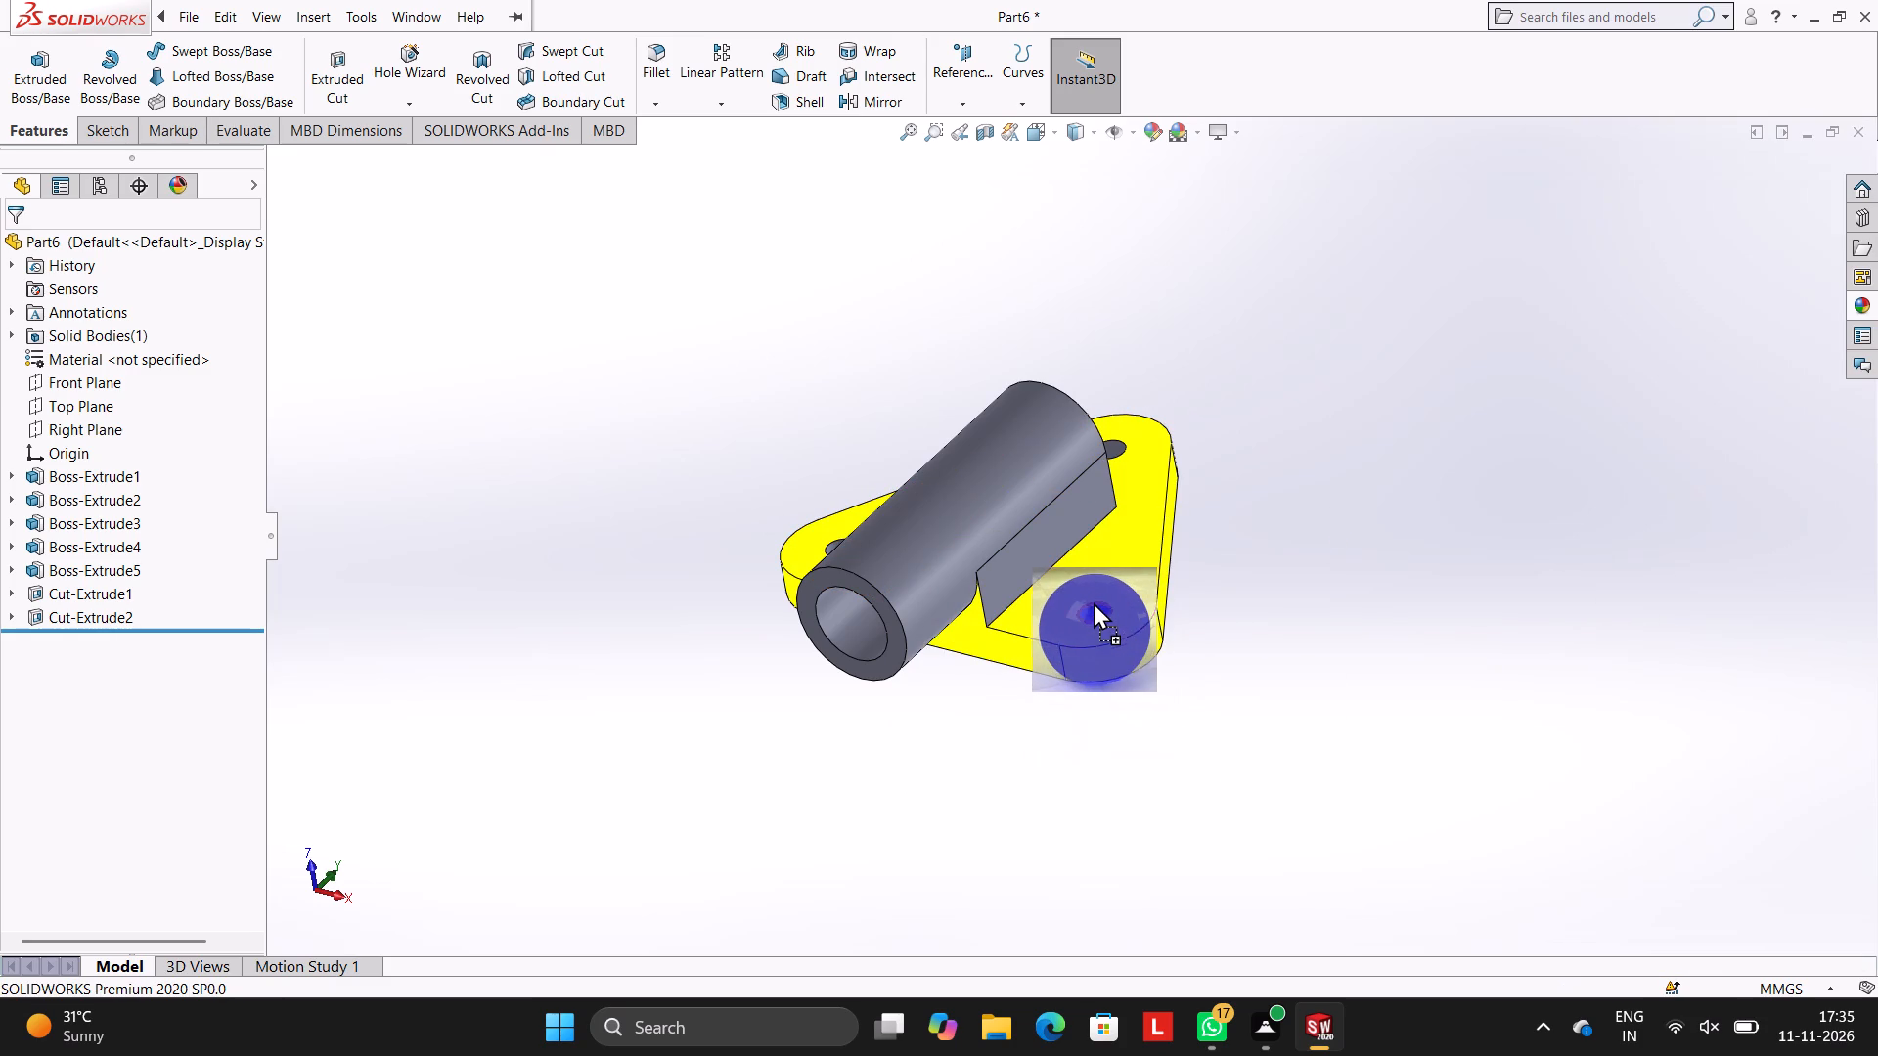
left_click_drag(1094, 602, 1115, 613)
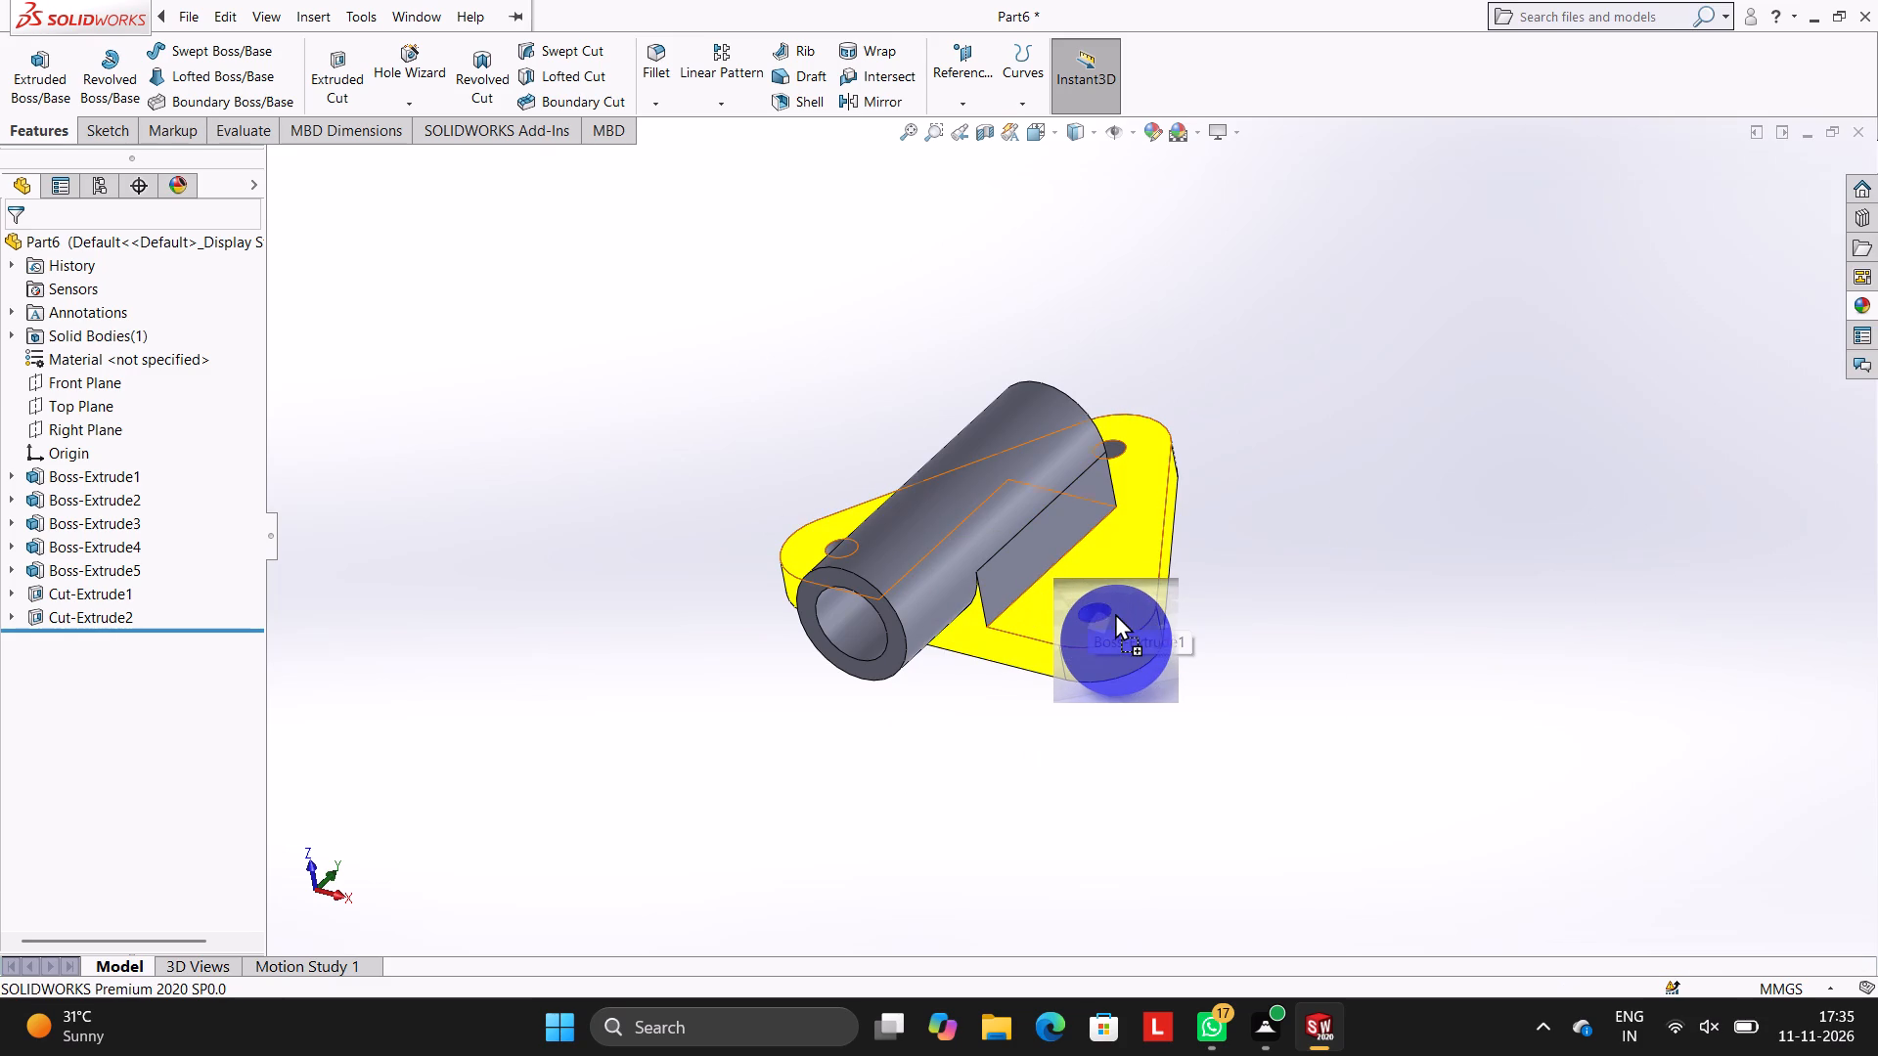
left_click_drag(1115, 613, 1098, 618)
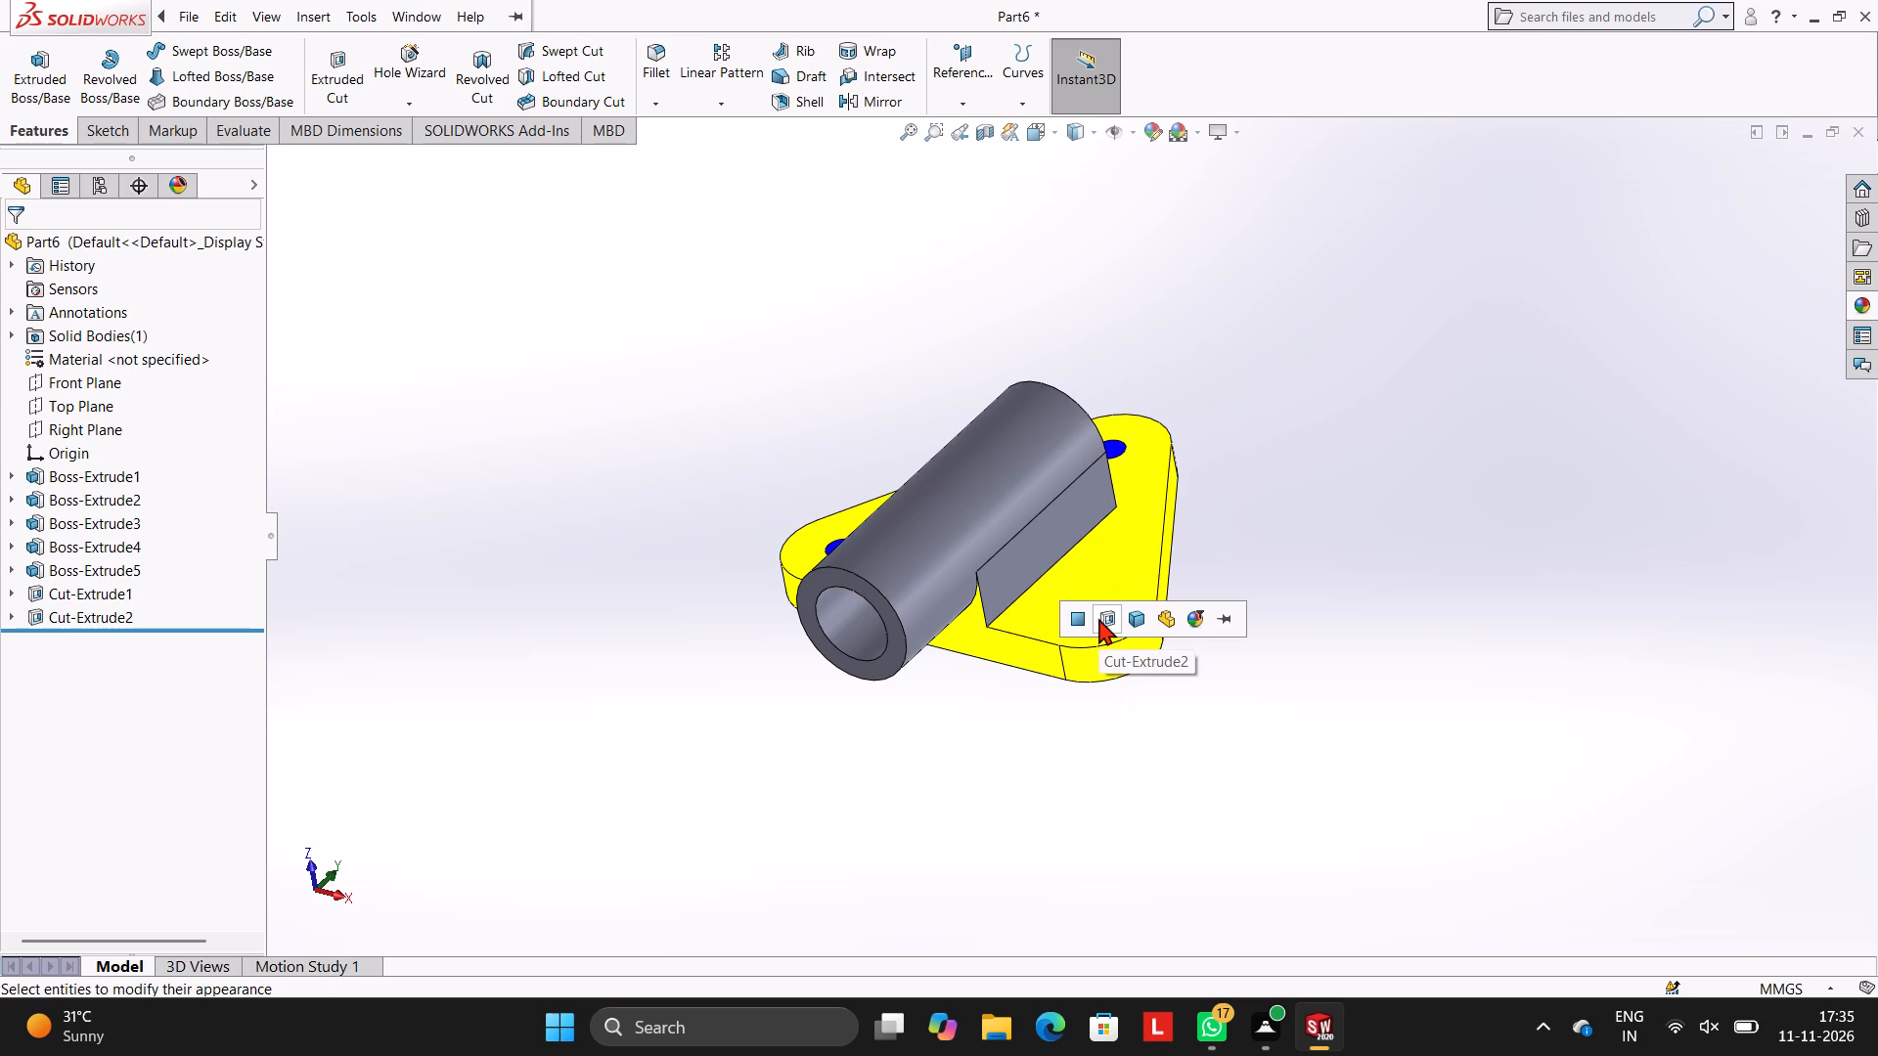
left_click(1098, 618)
Apply the Red LED appearance to the main cylinder feature, Boss-Extrude4.
left_click(1859, 290)
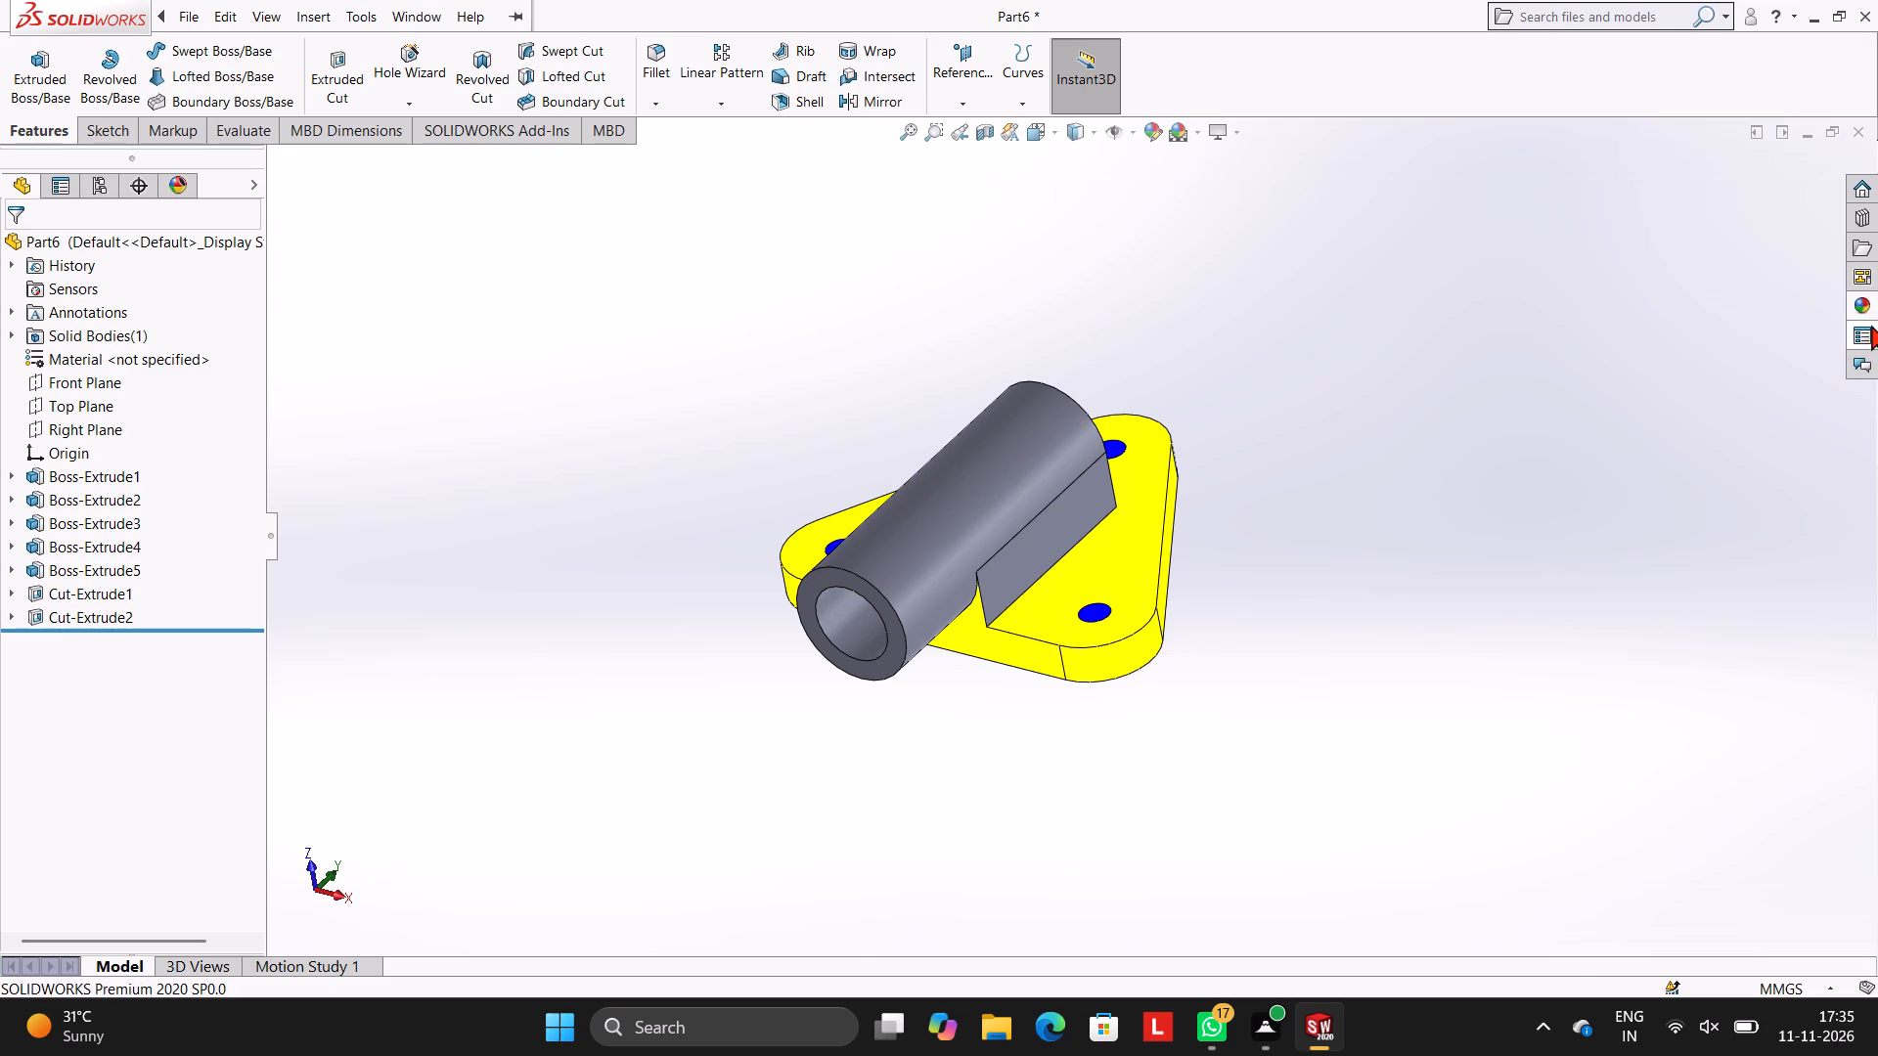
left_click(1871, 300)
left_click_drag(1674, 546, 975, 554)
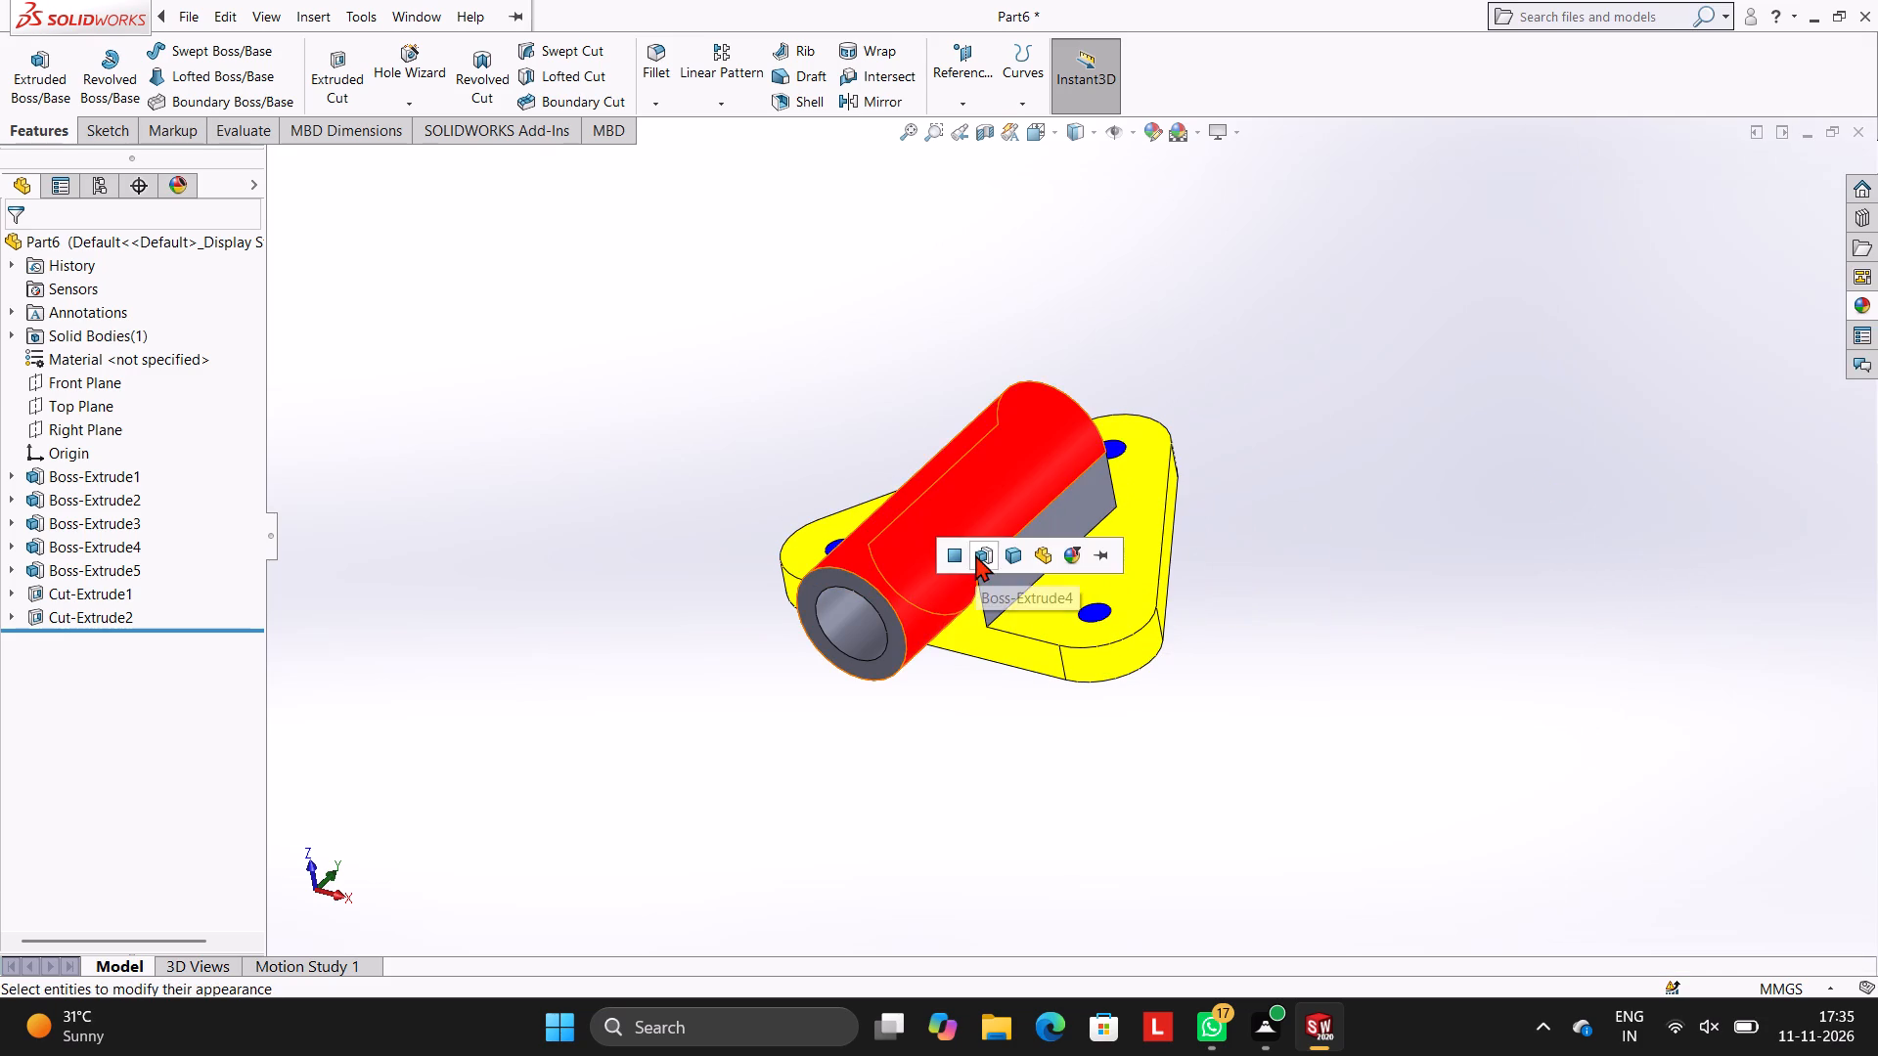
left_click(975, 554)
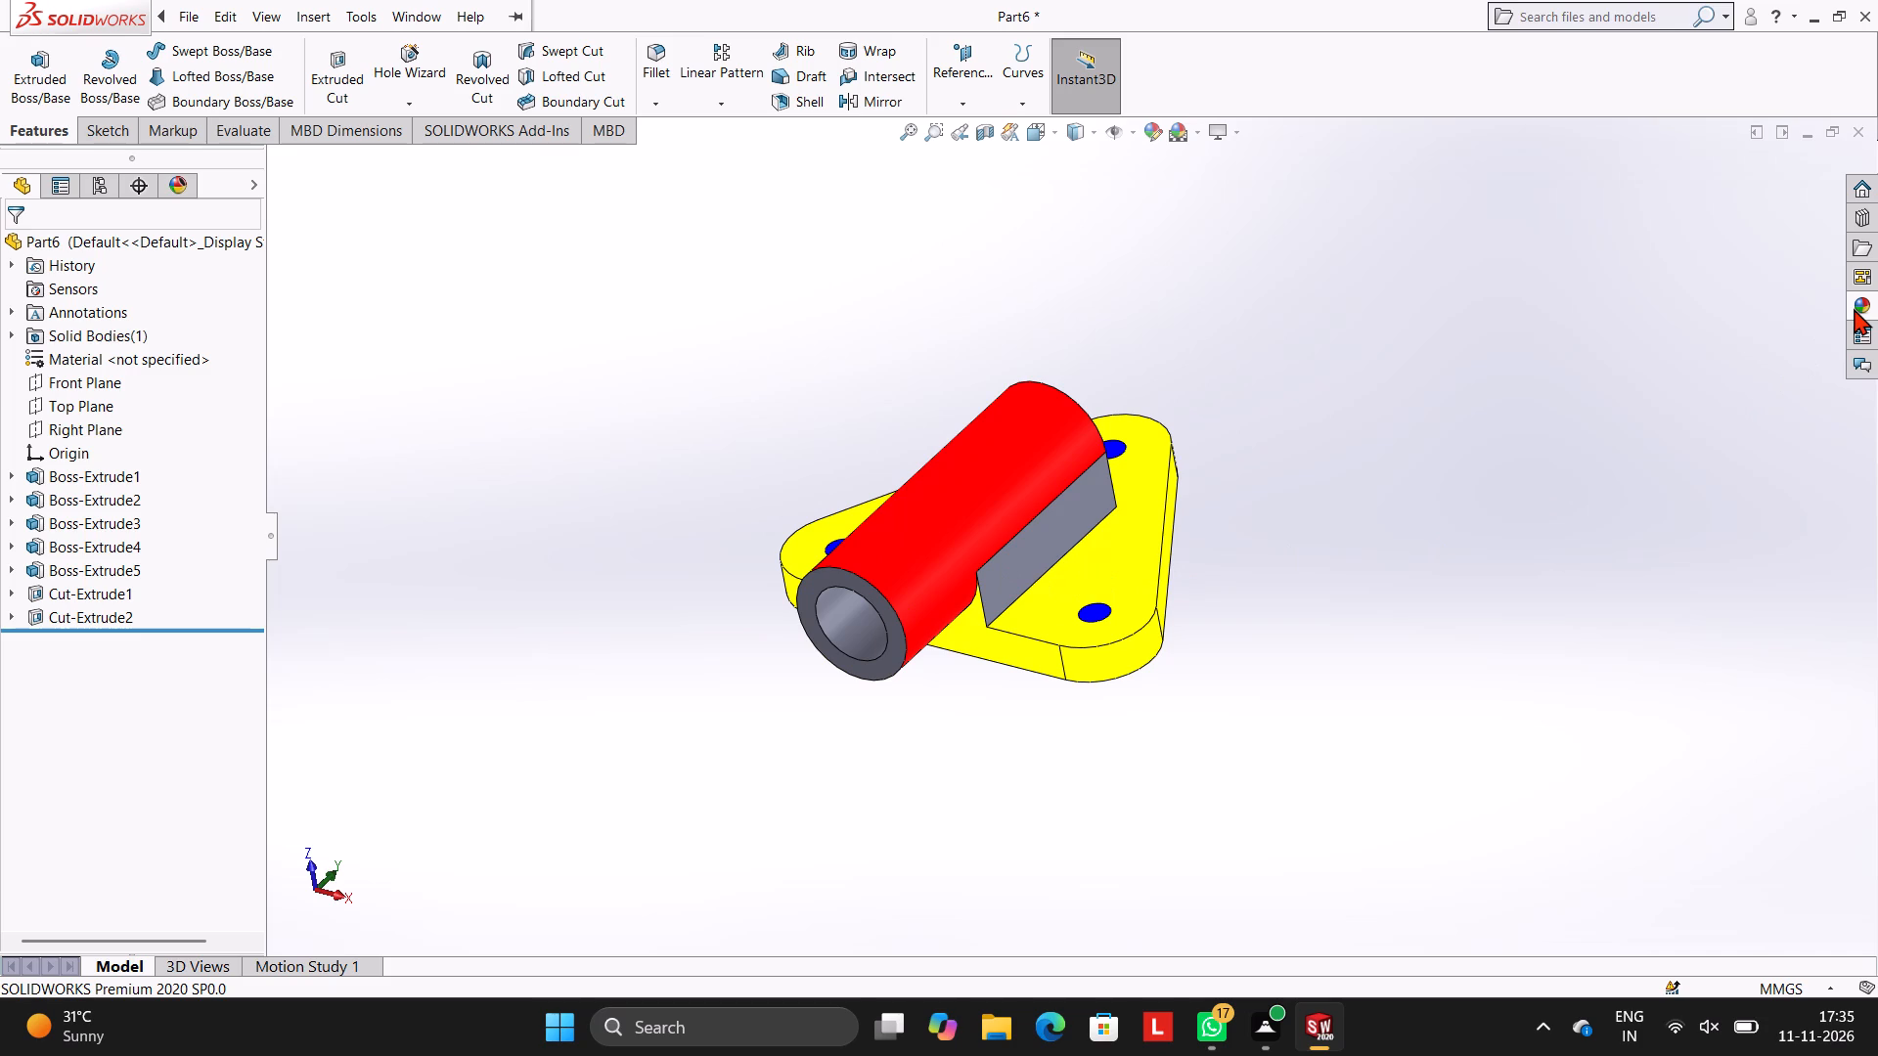
Apply the Green LED appearance to the cylinder's bore cut feature, Cut-Extrude1.
left_click(1854, 308)
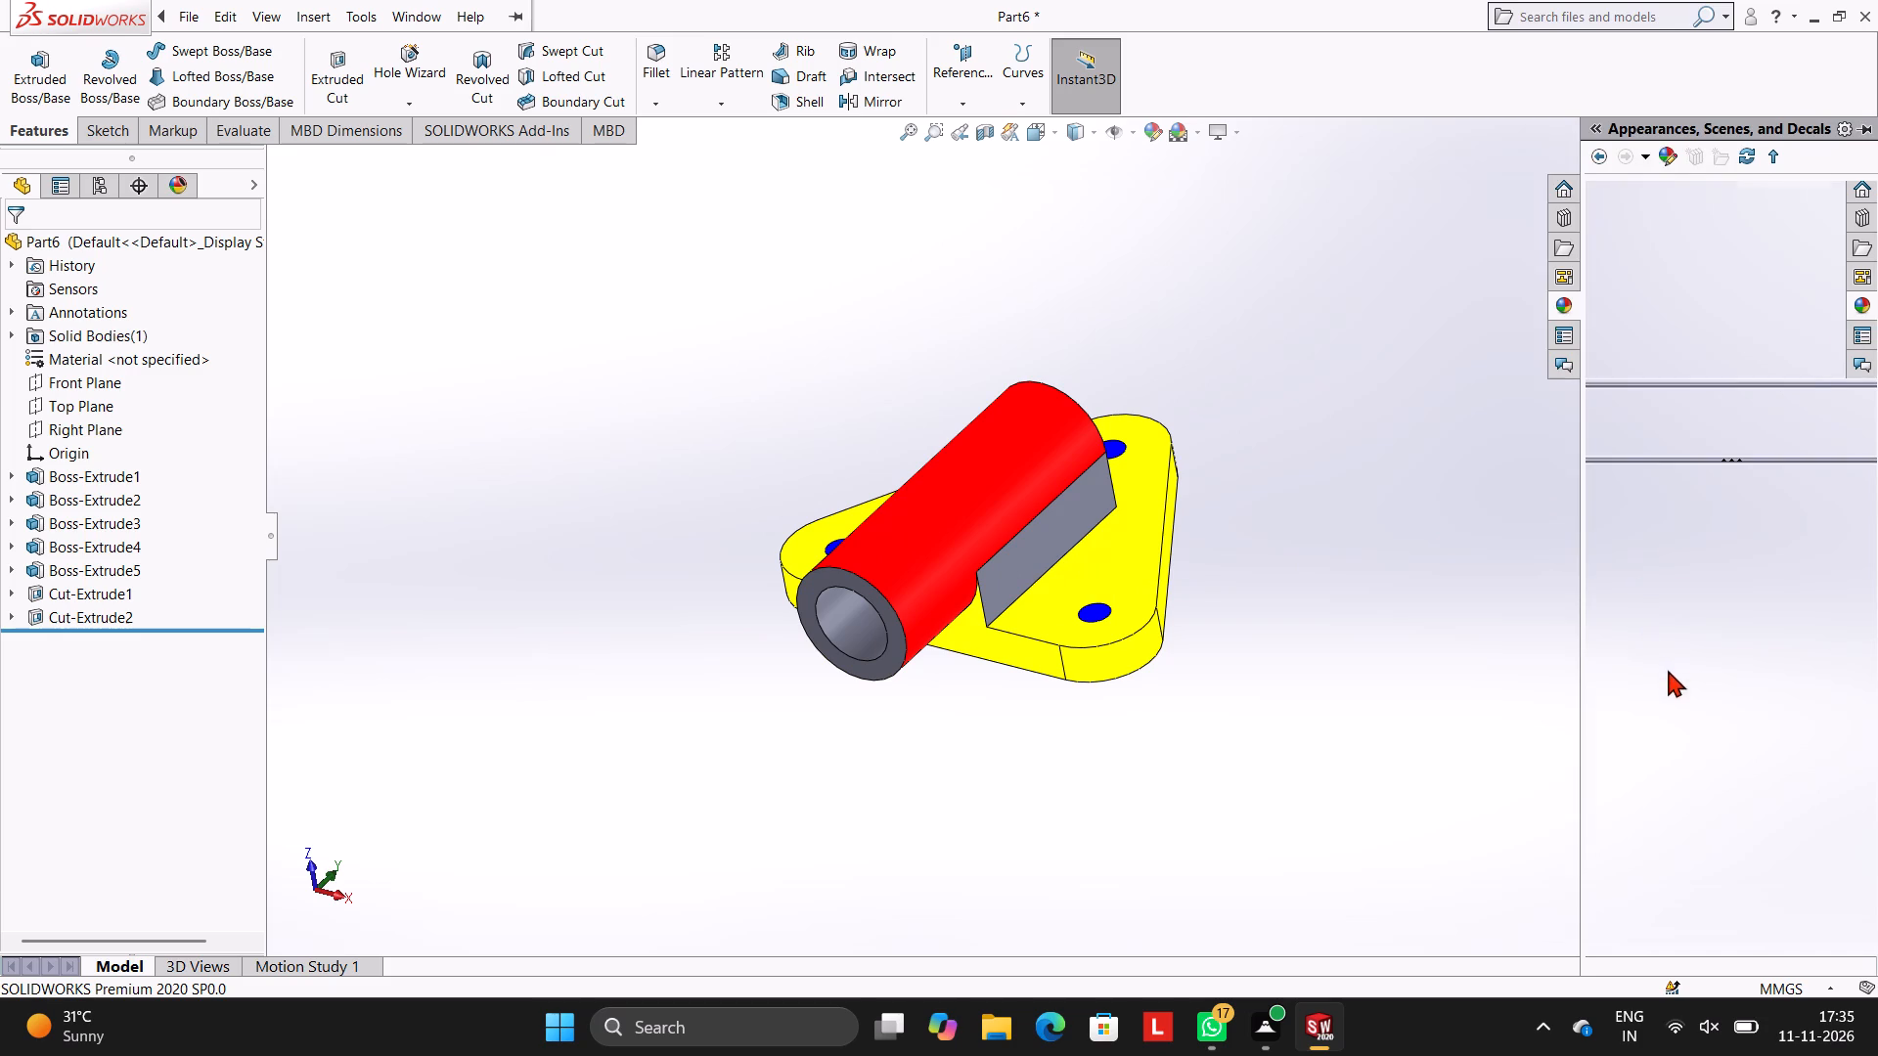
scroll(1668, 672, "down", 5)
scroll(1673, 704, "up", 4)
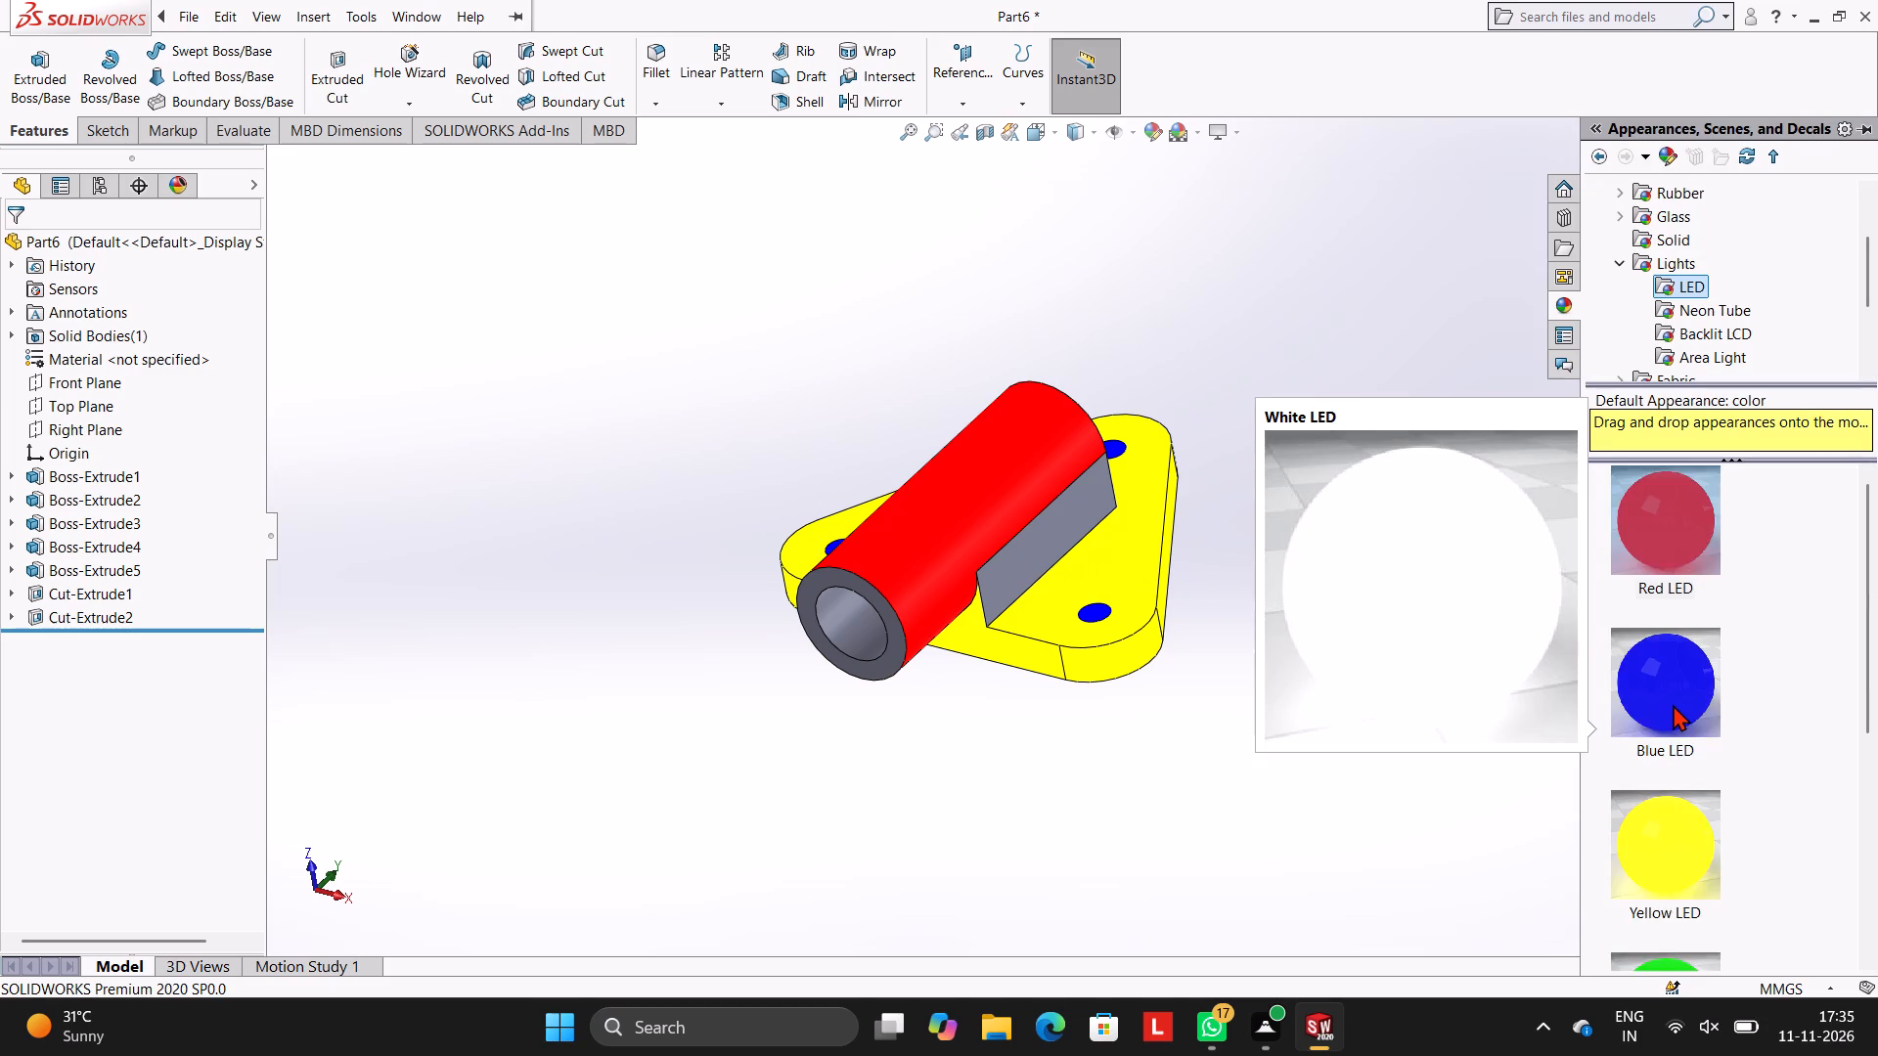
scroll(1673, 704, "down", 5)
scroll(1673, 704, "up", 3)
scroll(1663, 696, "down", 4)
scroll(1662, 699, "up", 4)
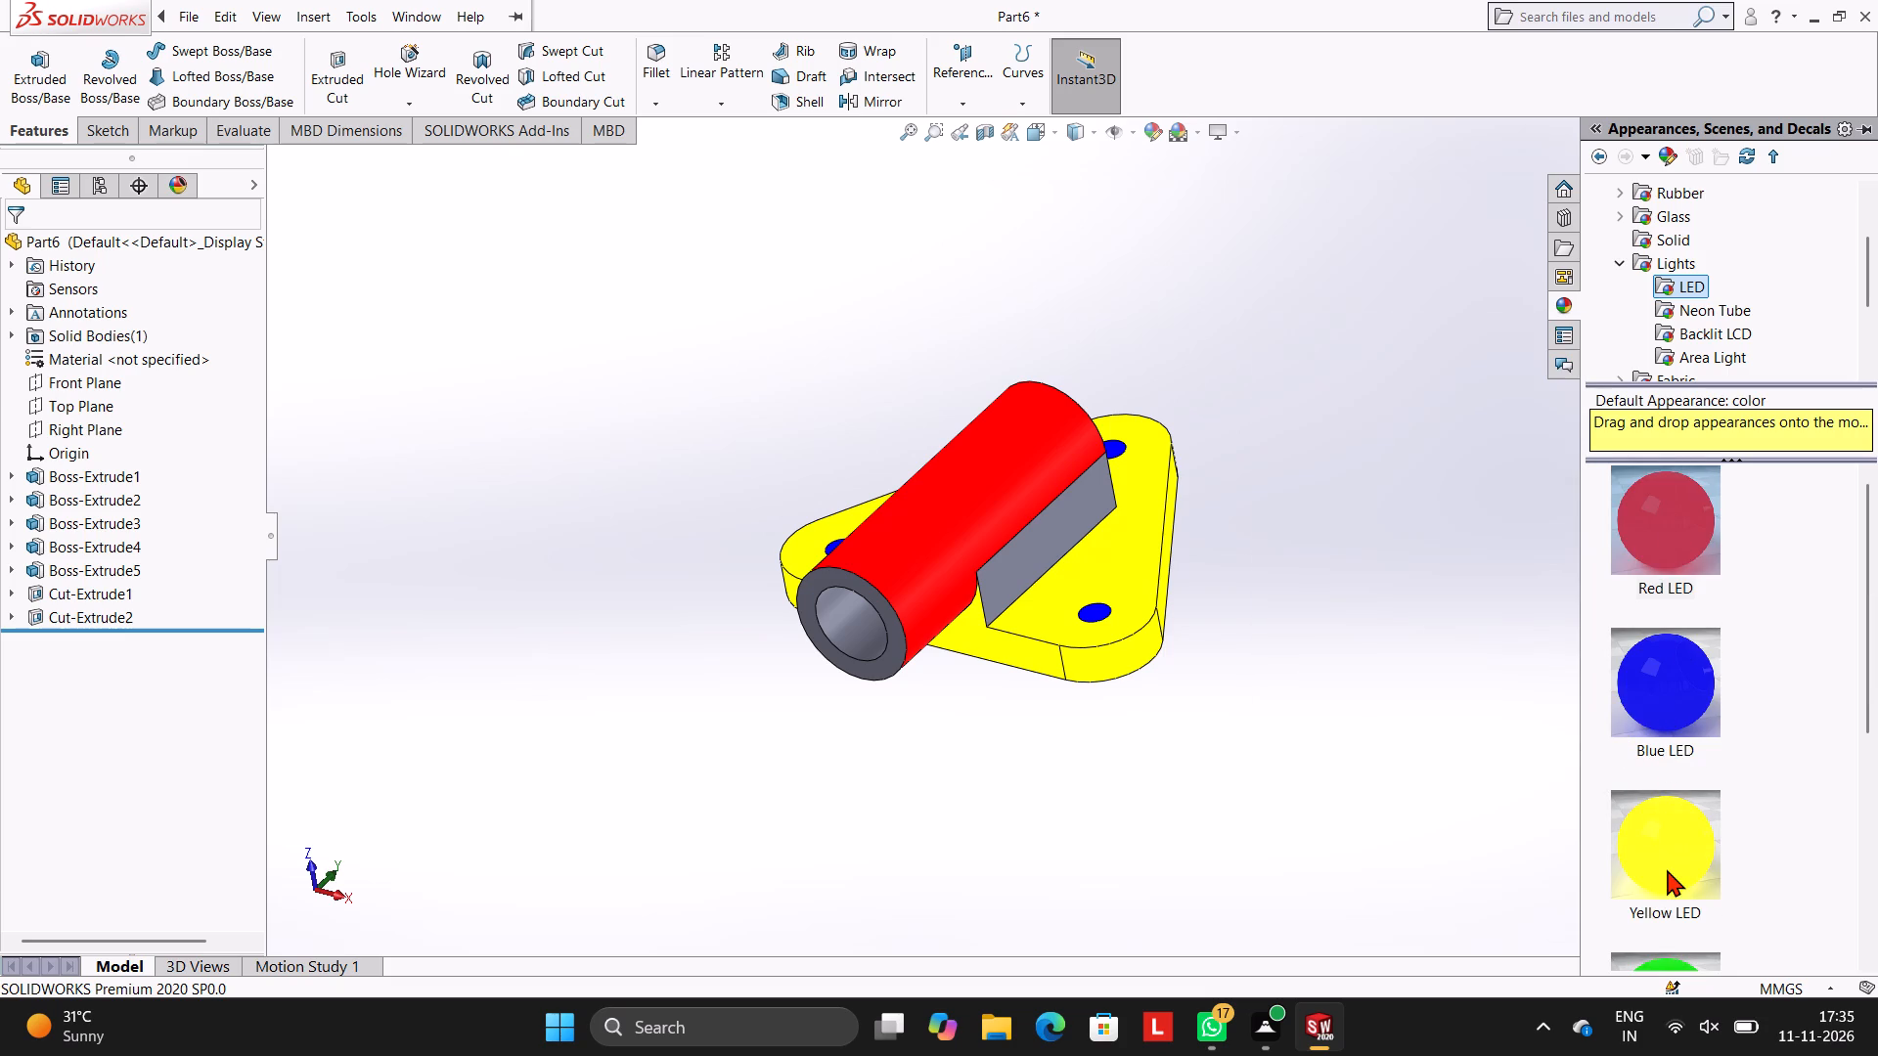
scroll(1664, 837, "down", 2)
left_click_drag(1655, 557, 815, 625)
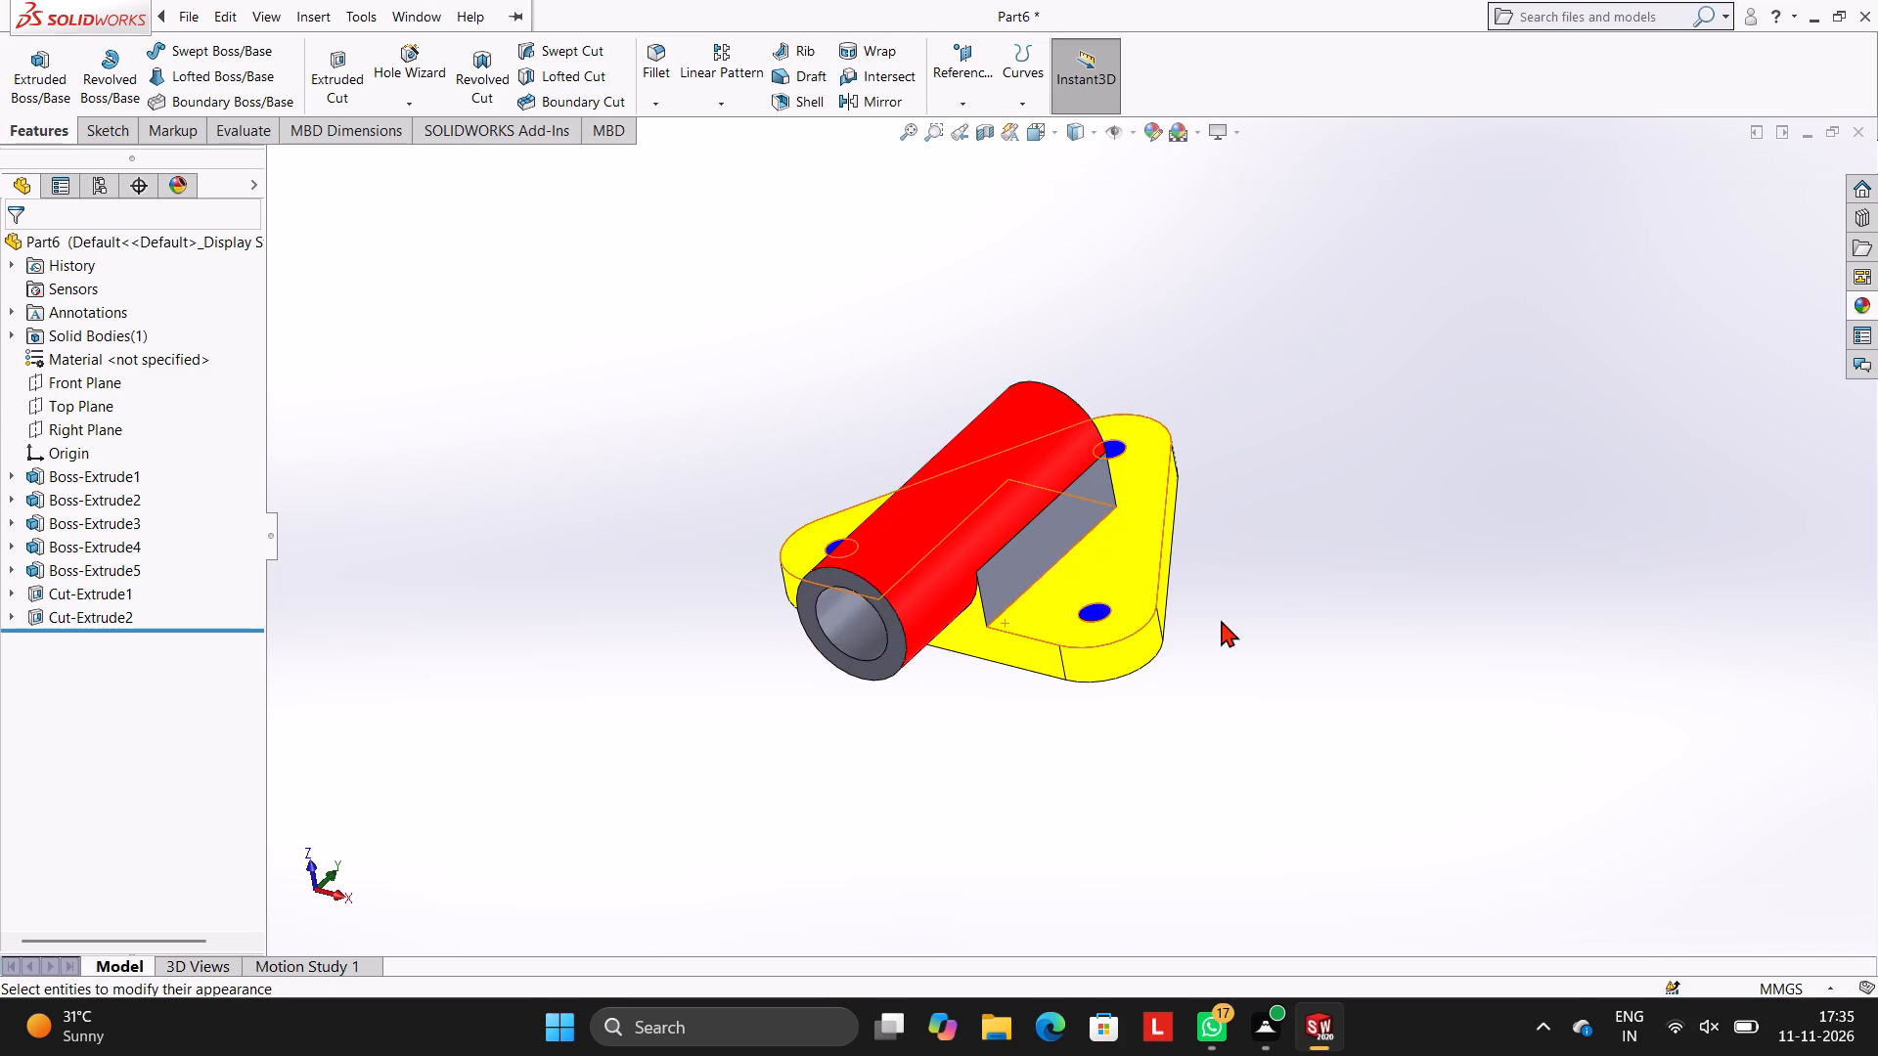
middle_click_drag(1267, 499, 1316, 432)
scroll(1027, 527, "down", 4)
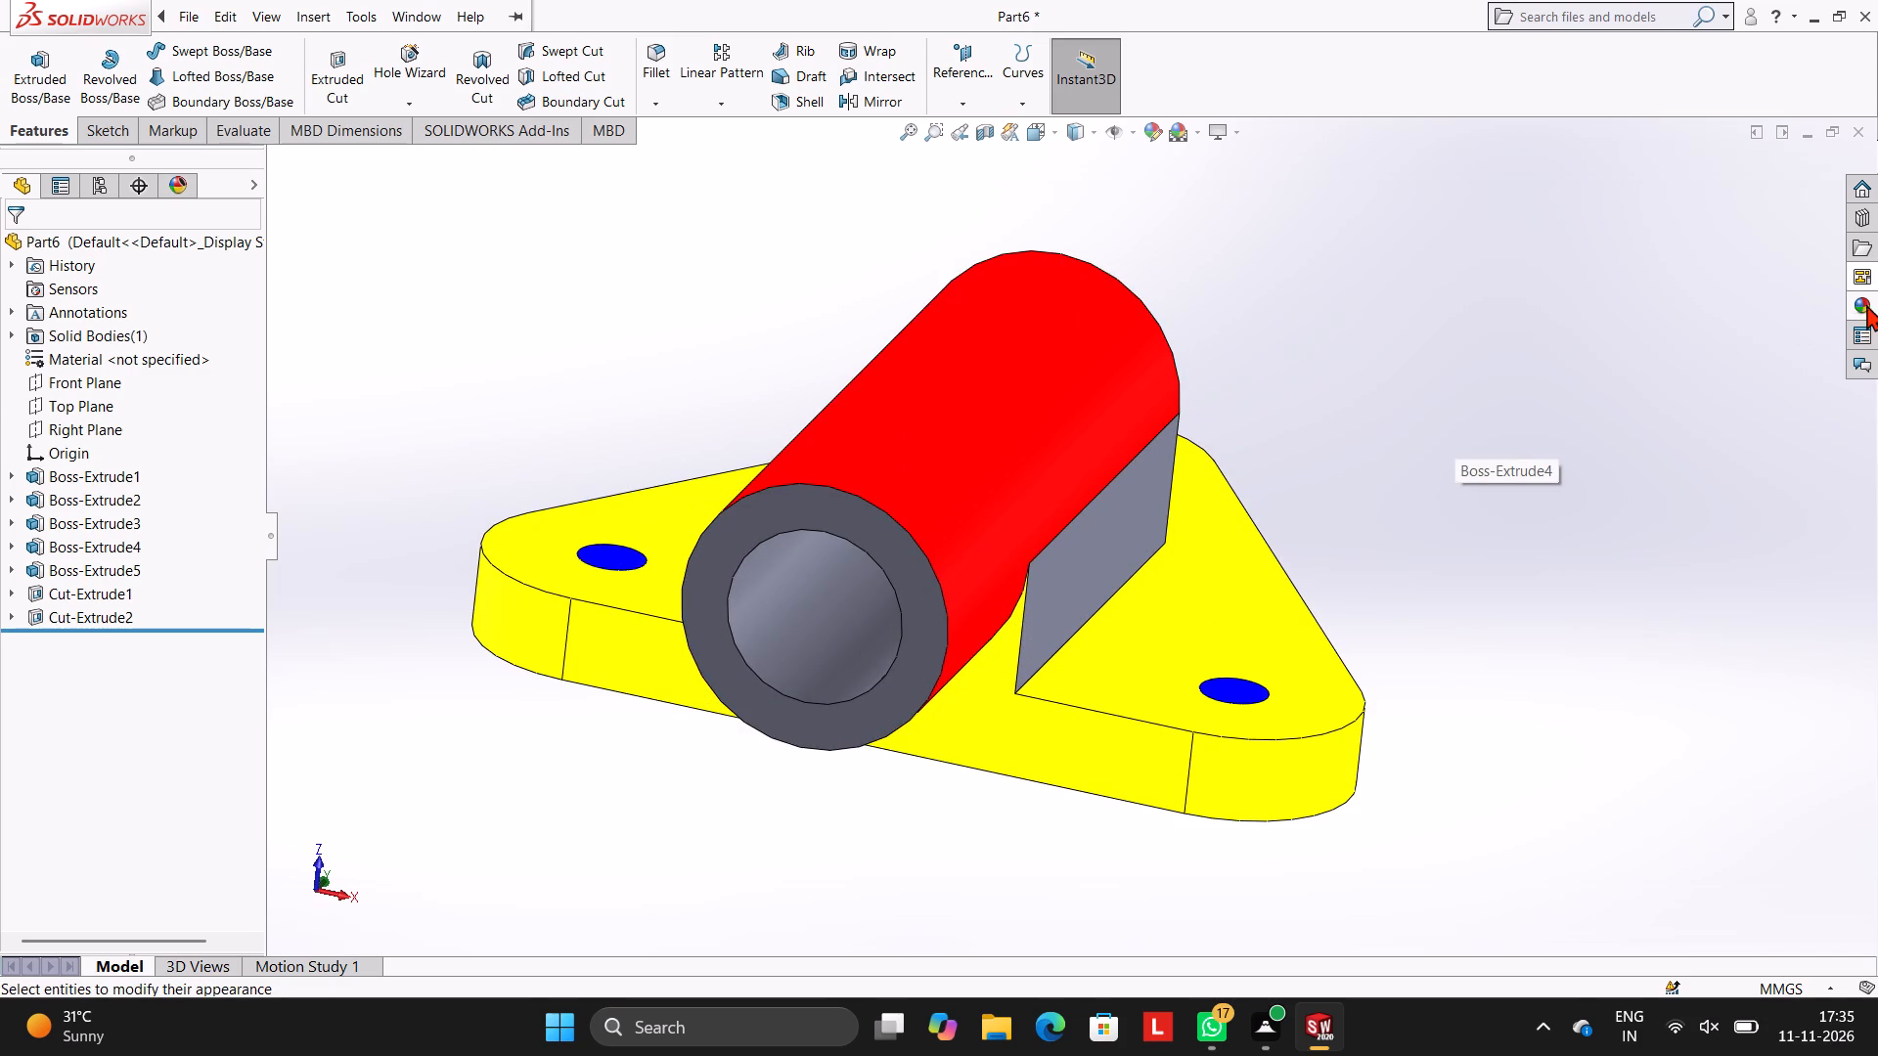
left_click(1870, 309)
left_click_drag(1696, 567, 878, 600)
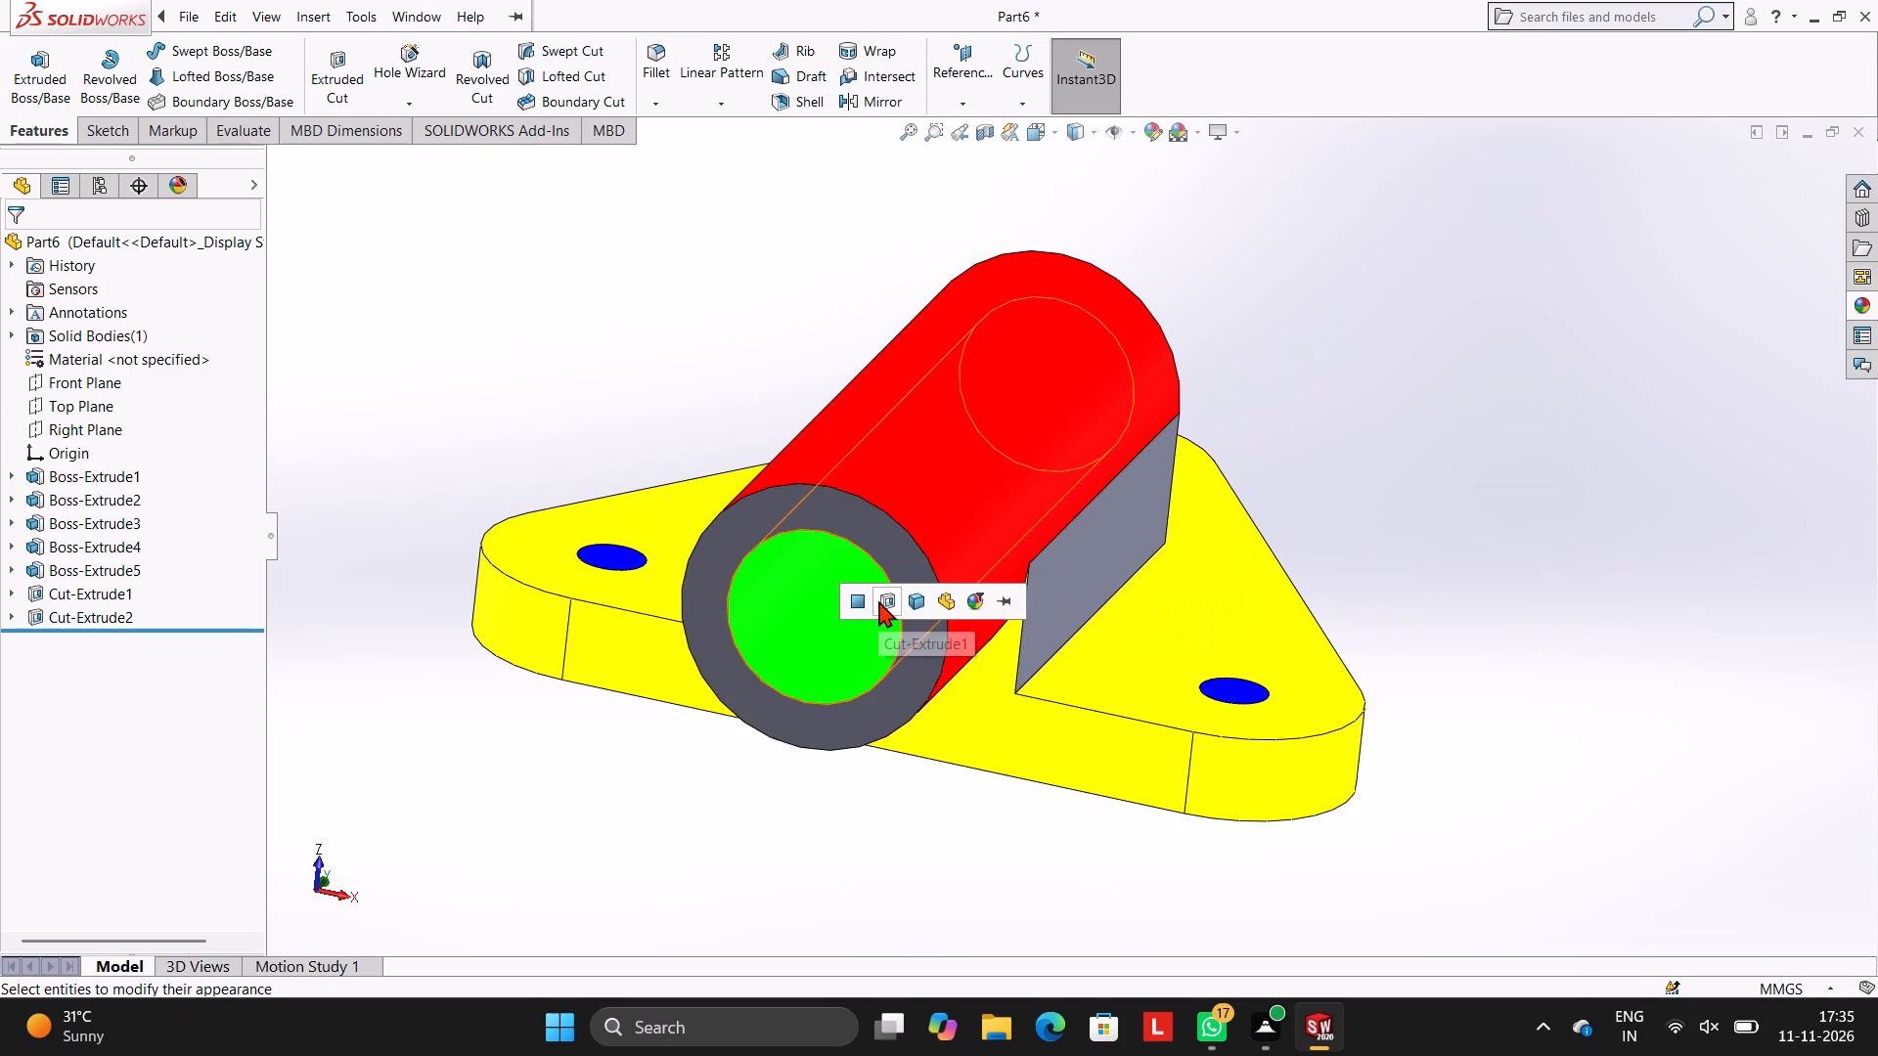
left_click(878, 600)
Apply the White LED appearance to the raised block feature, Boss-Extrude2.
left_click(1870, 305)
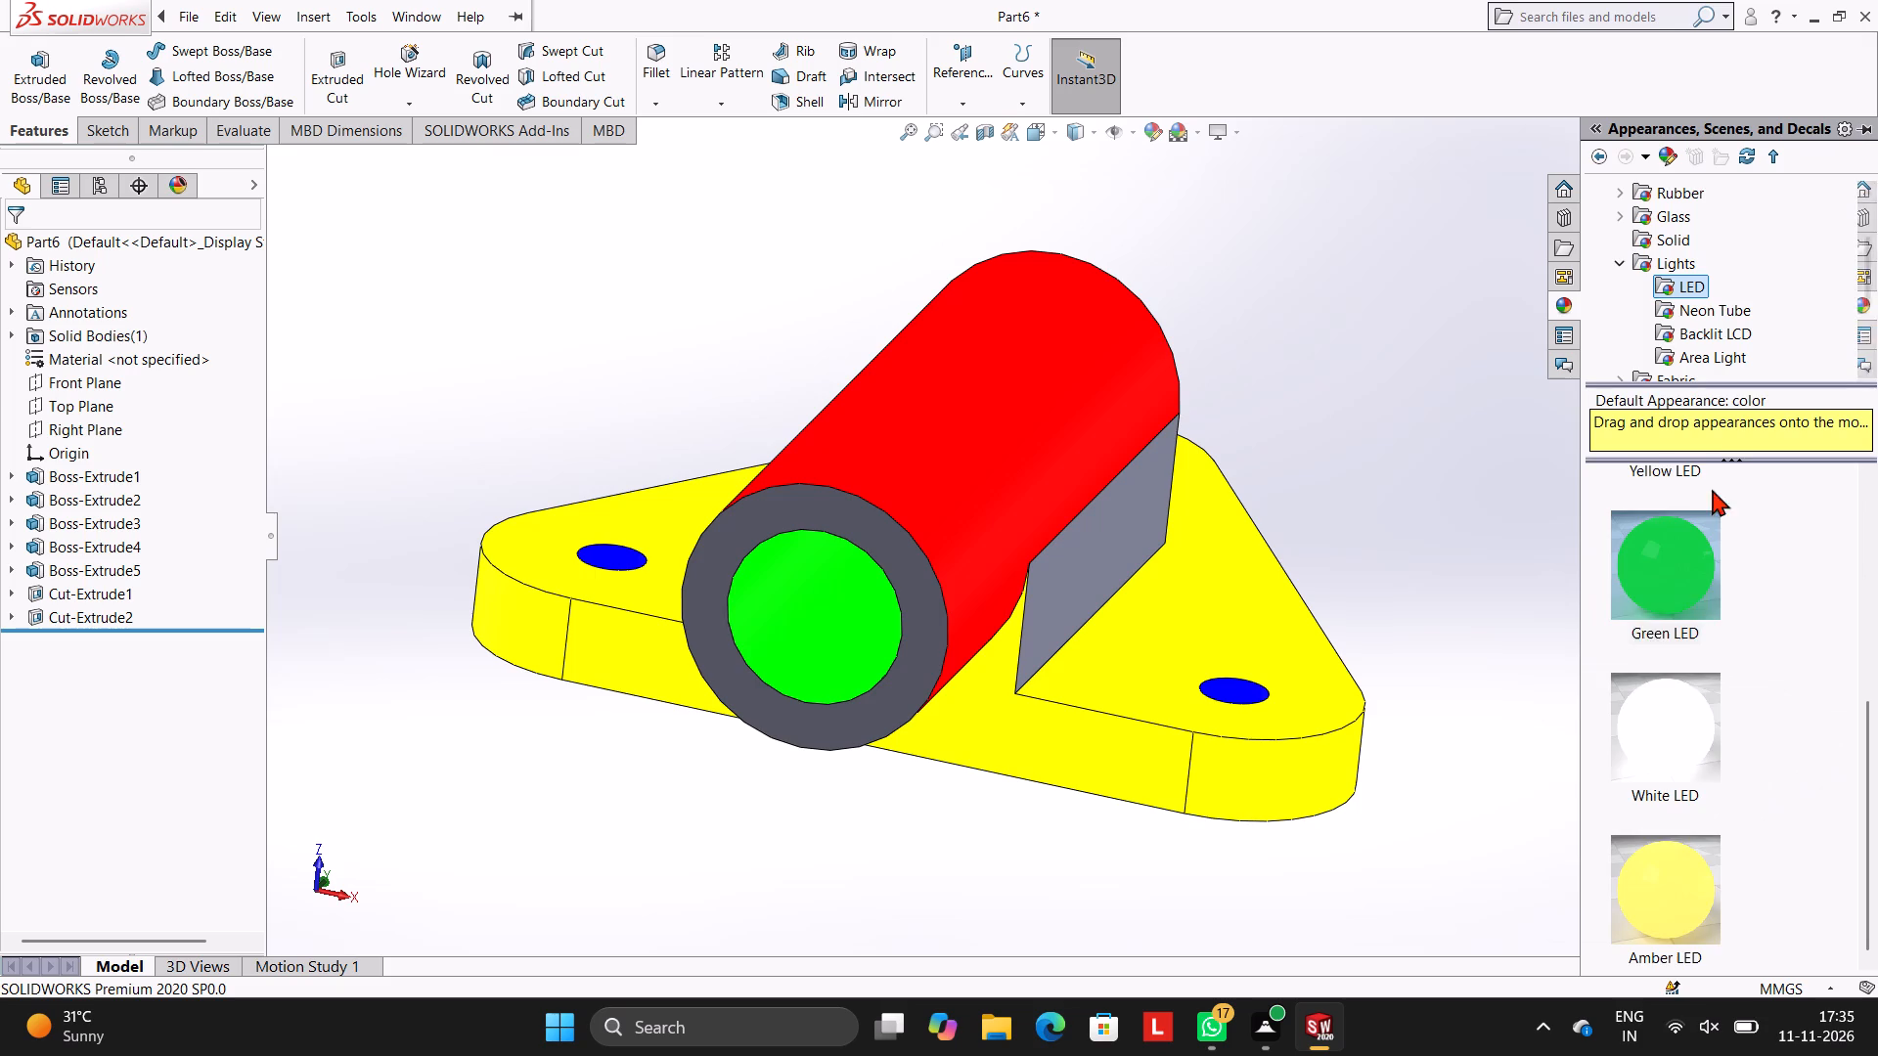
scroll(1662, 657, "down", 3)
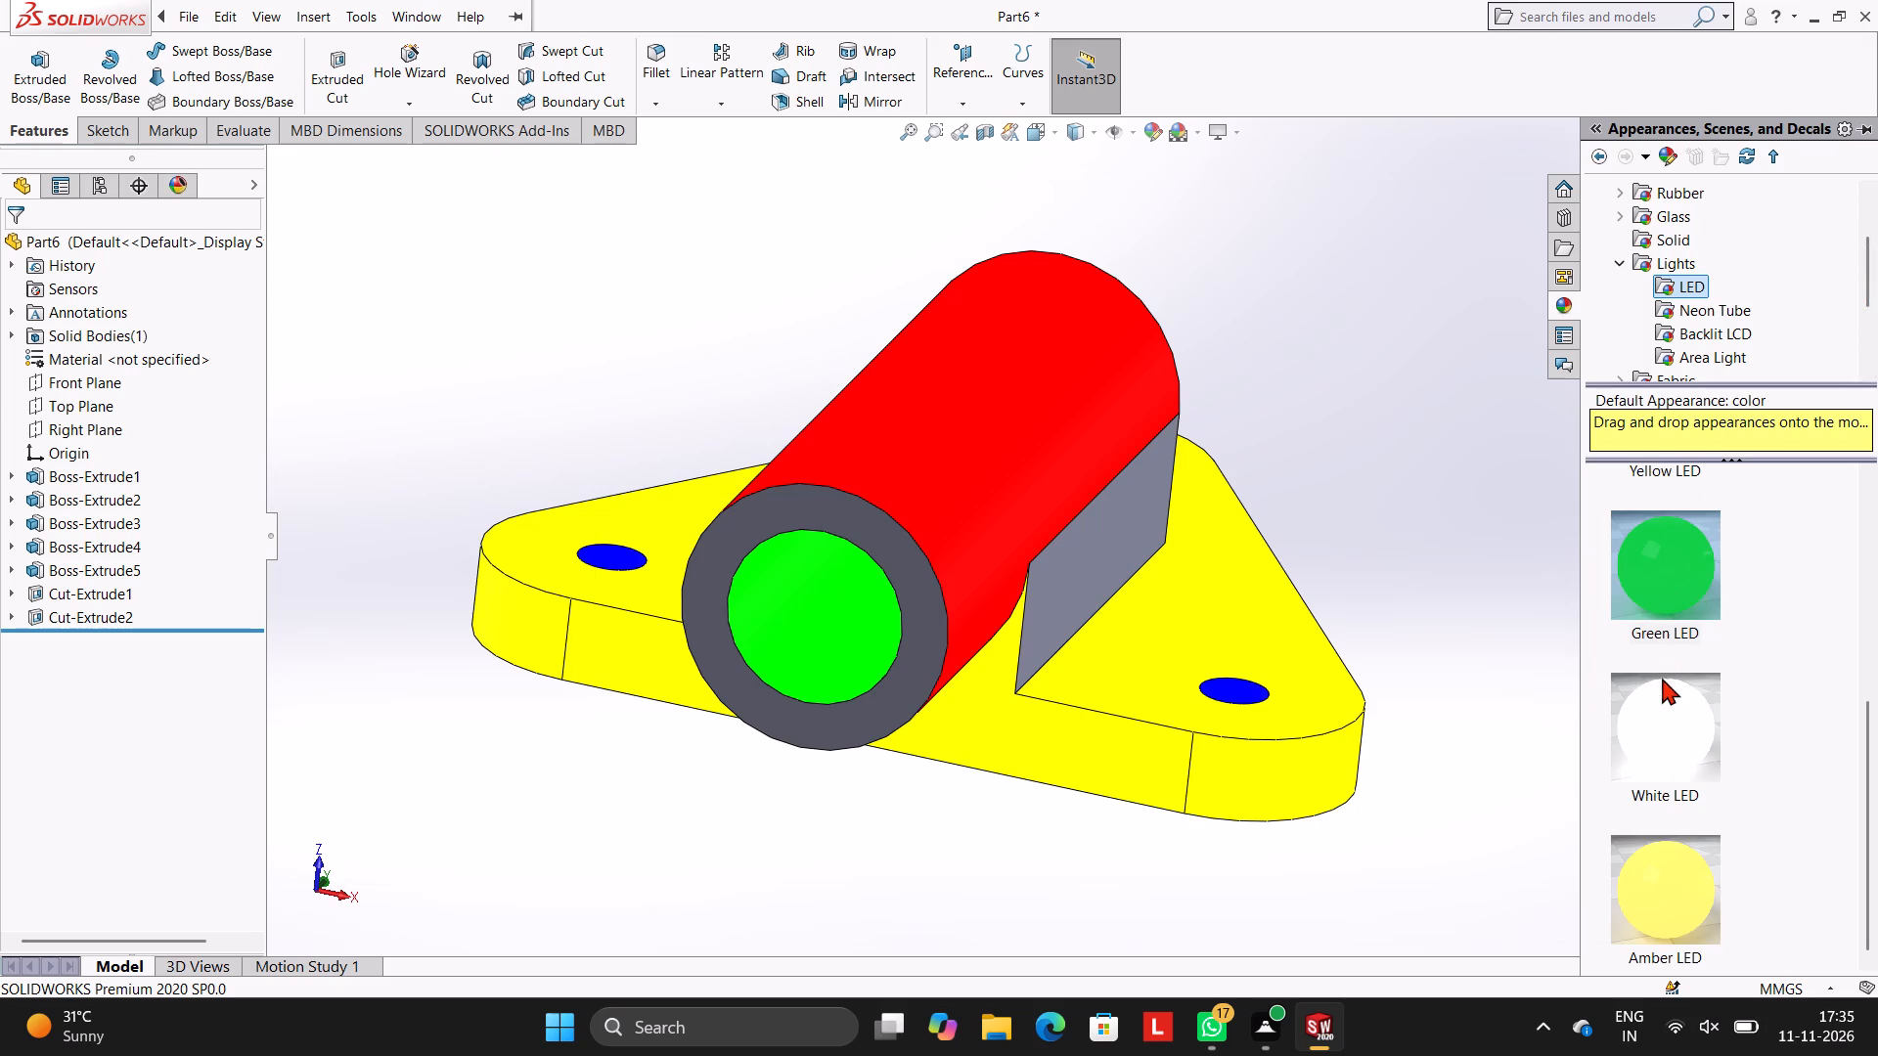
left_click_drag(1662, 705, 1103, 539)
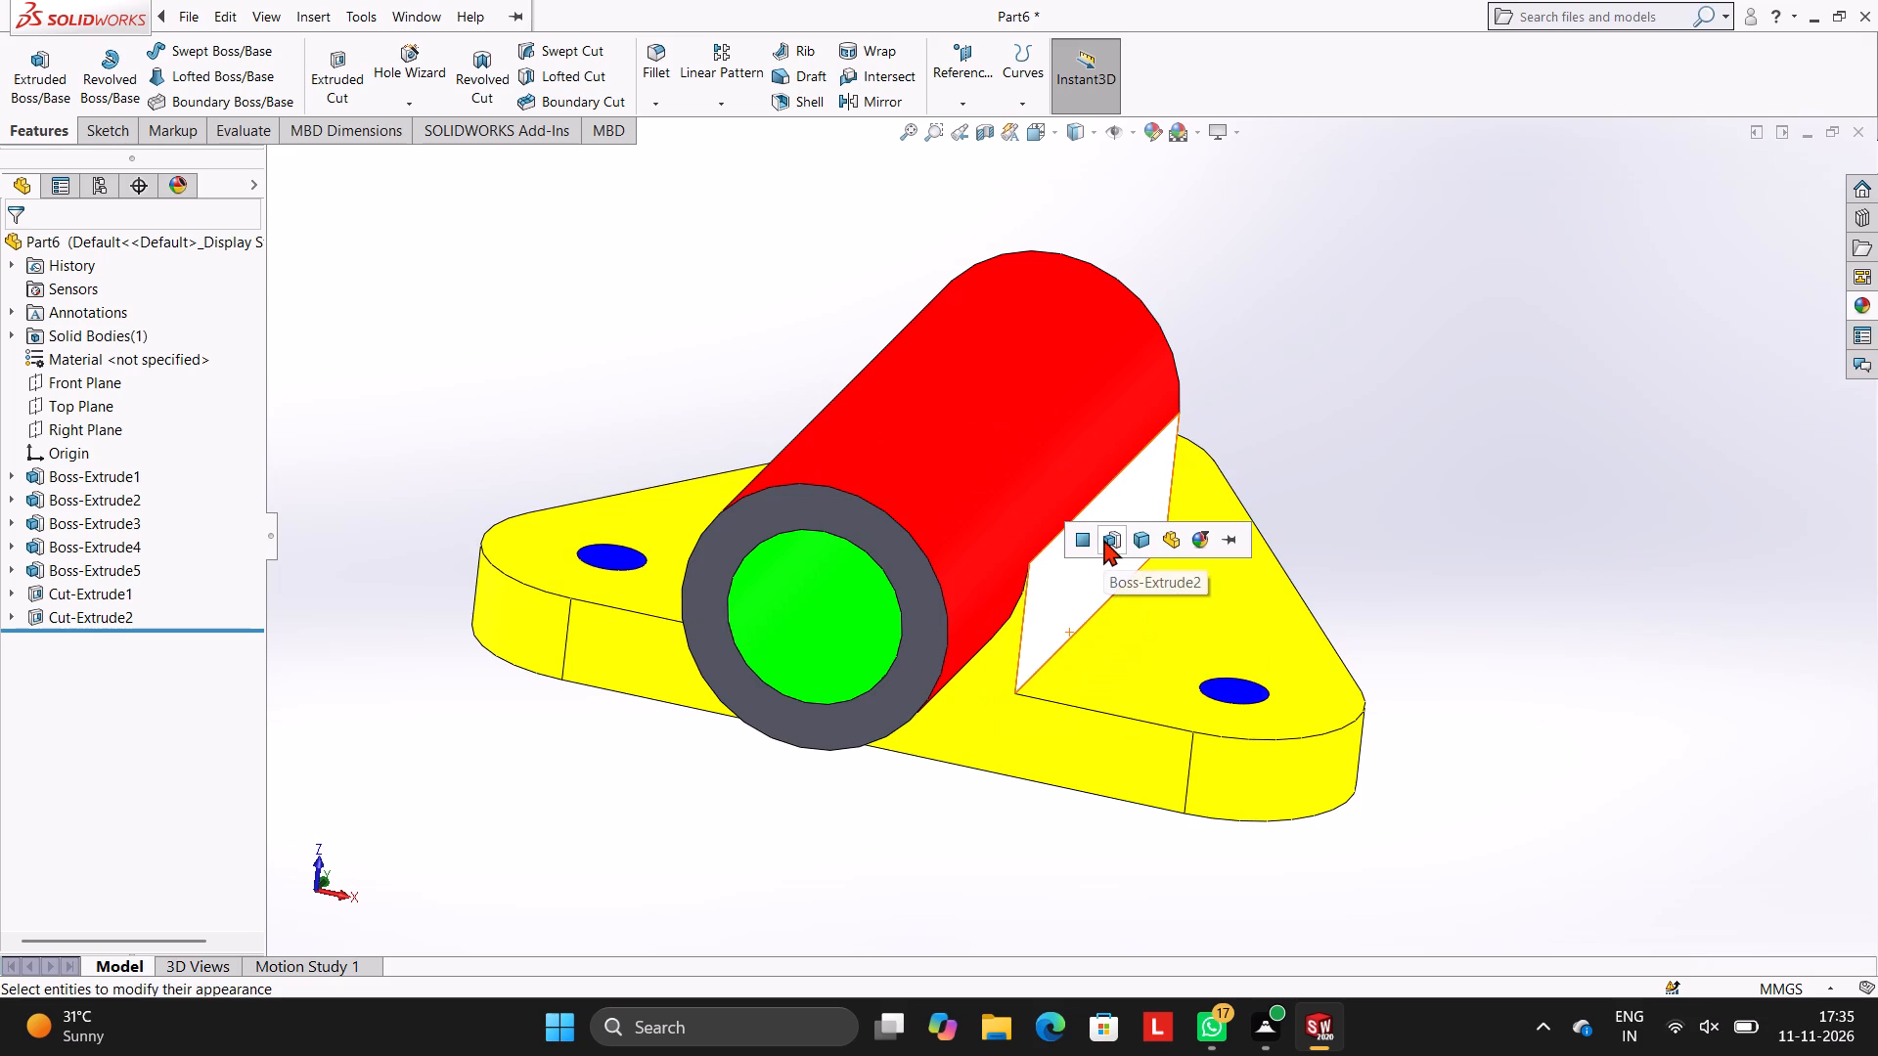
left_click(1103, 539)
Apply the Blue LED appearance to the ring-shaped front end of the bored cylinder.
middle_click_drag(1289, 473, 1233, 493)
scroll(1212, 547, "up", 3)
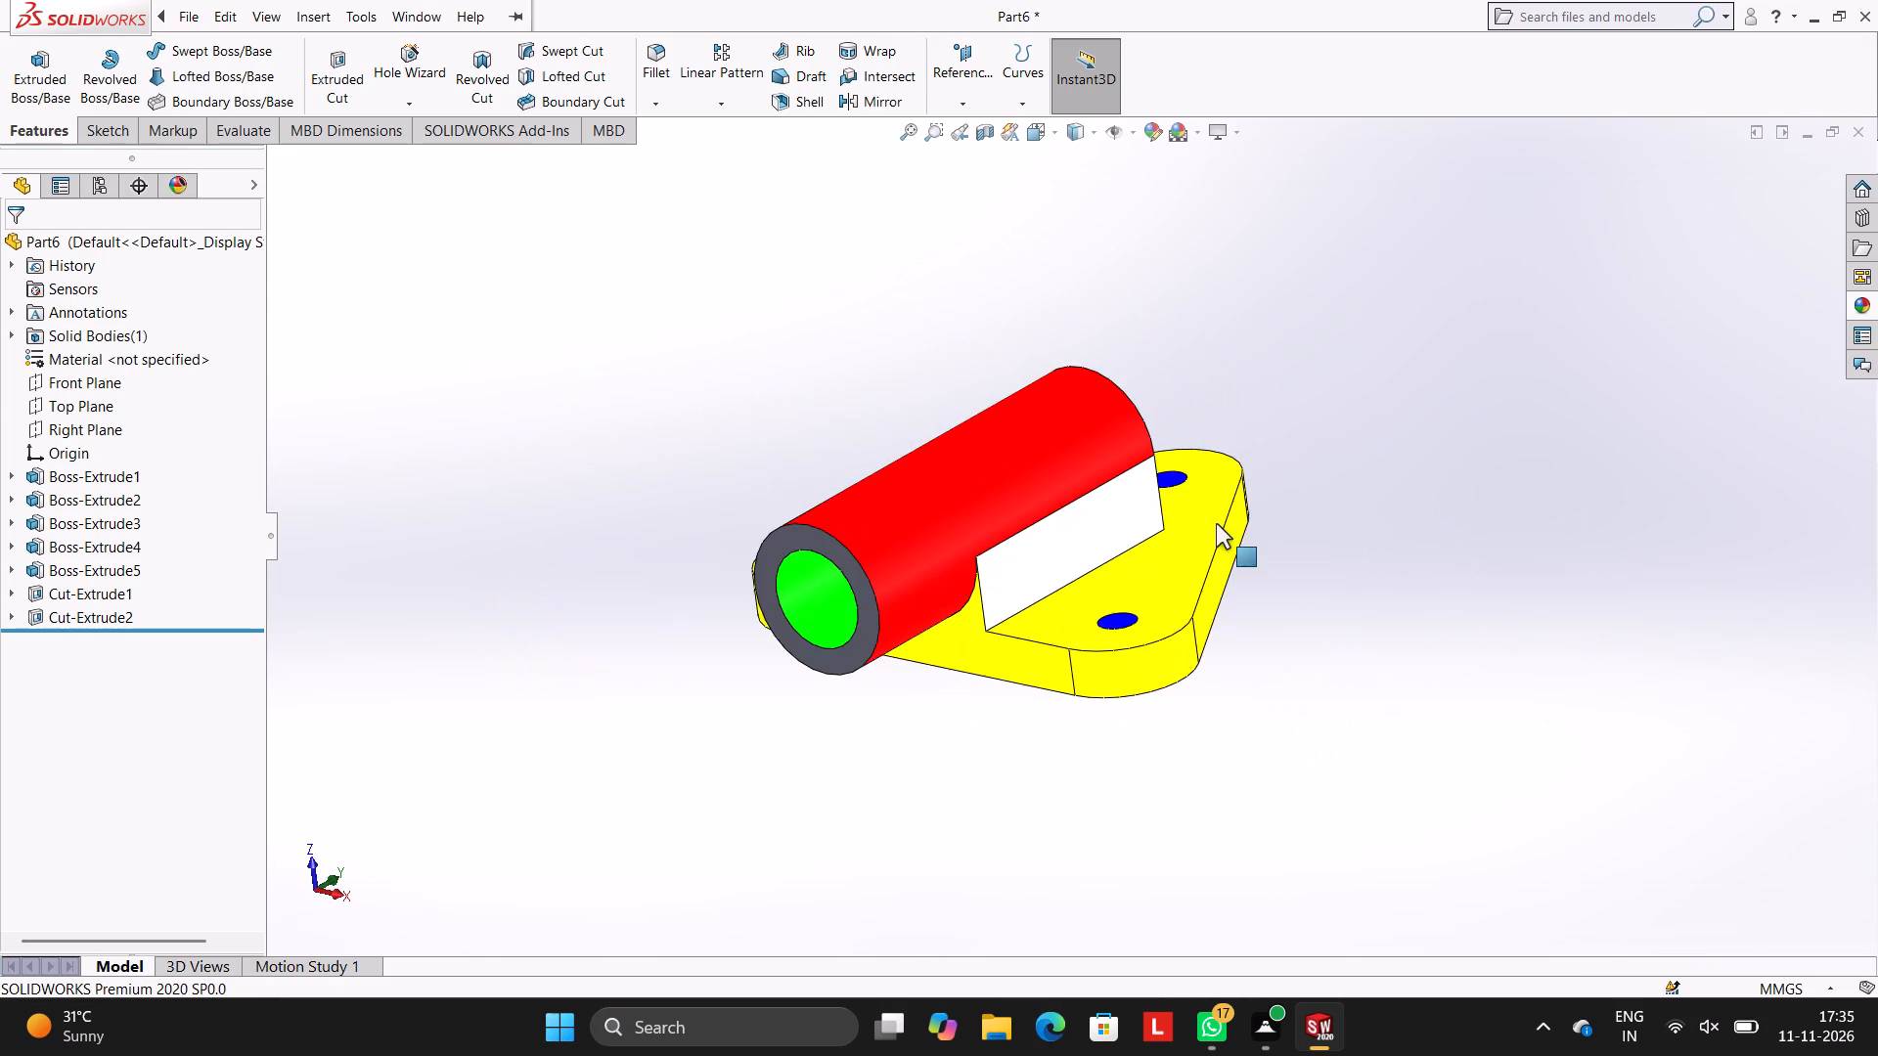
middle_click_drag(1242, 534, 1275, 496)
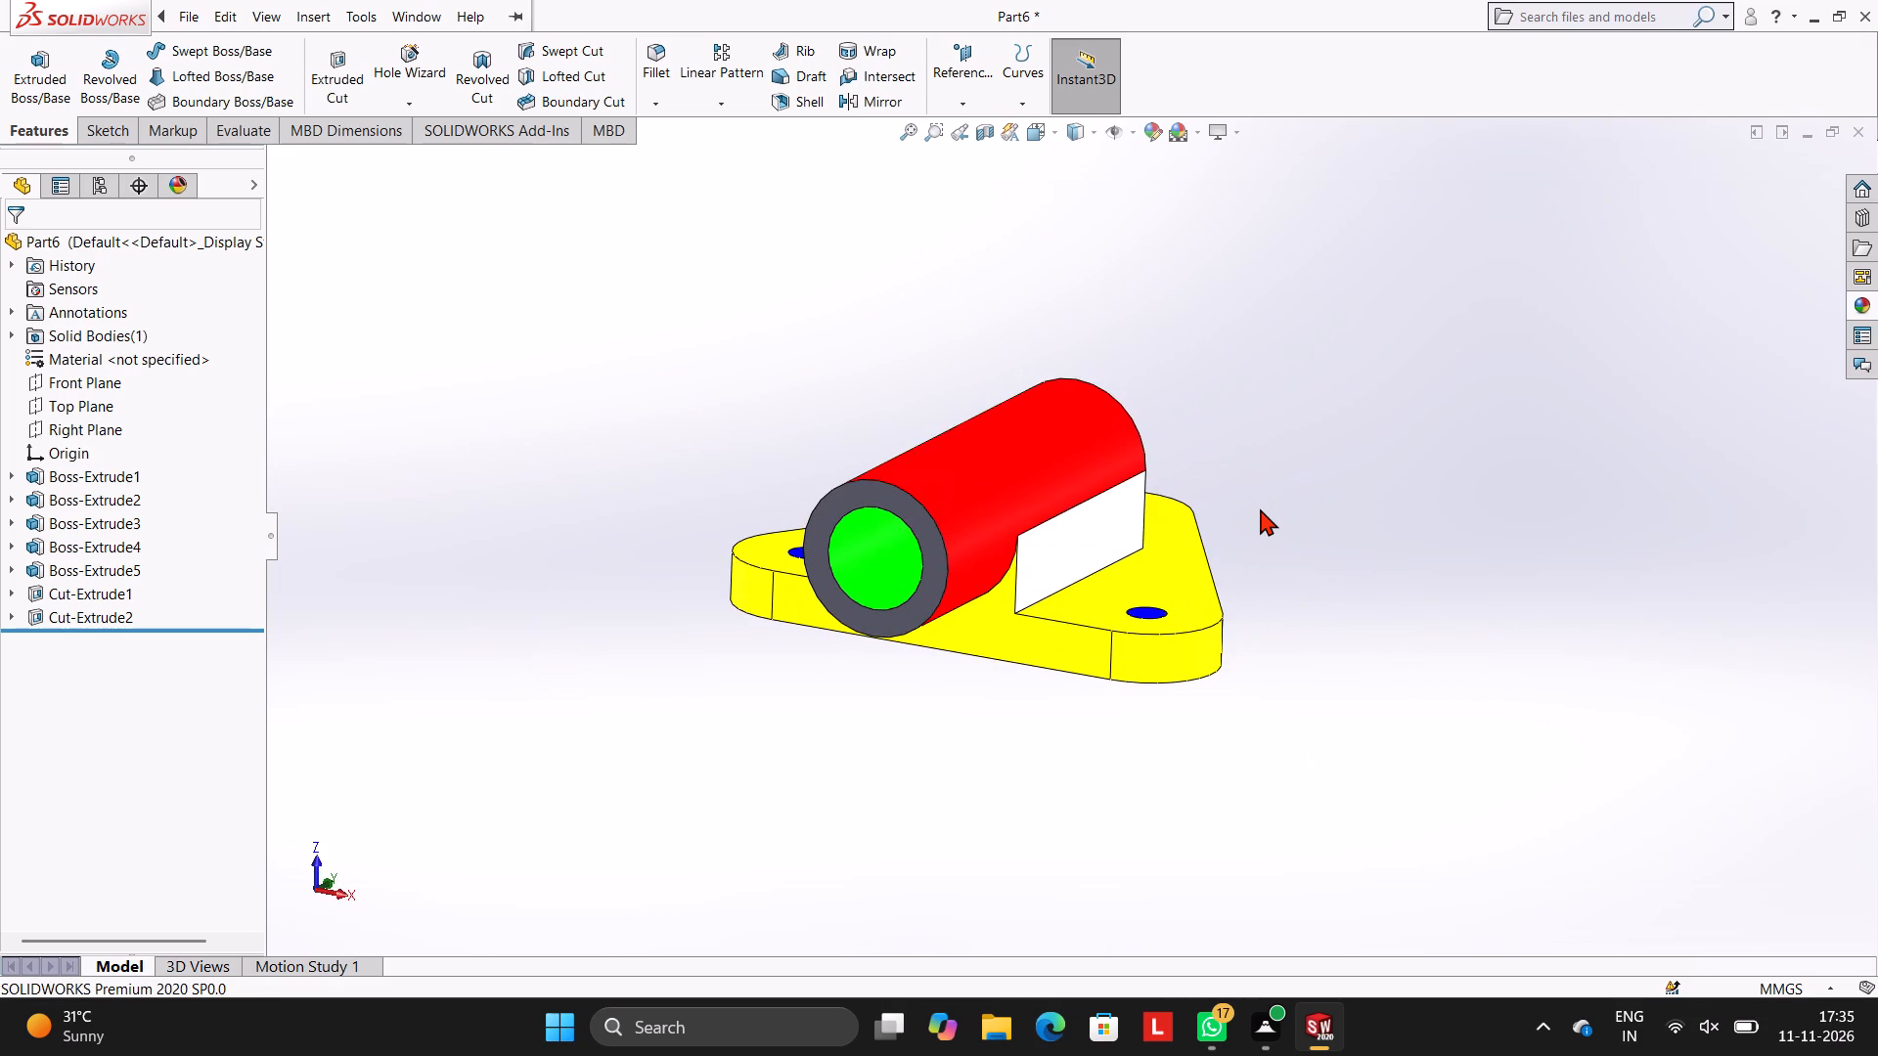
left_click(1866, 298)
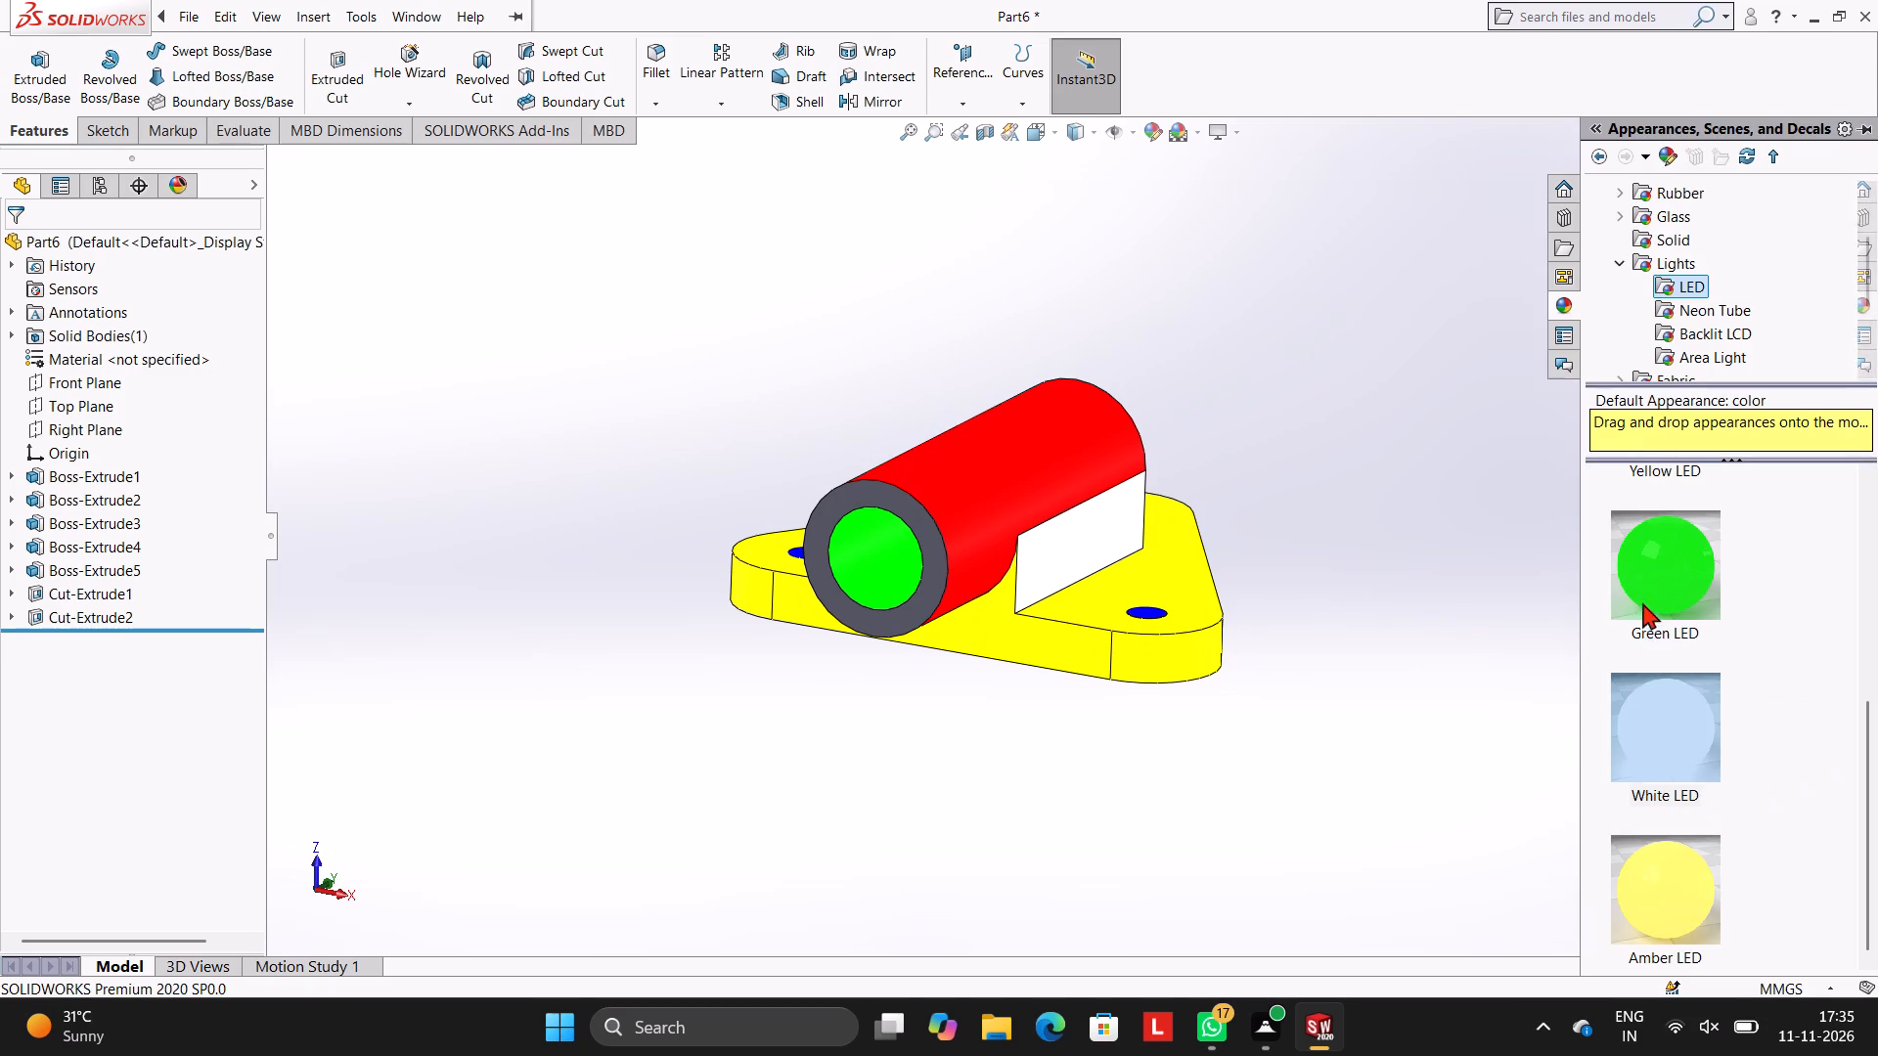
scroll(1641, 612, "down", 3)
scroll(1658, 666, "up", 3)
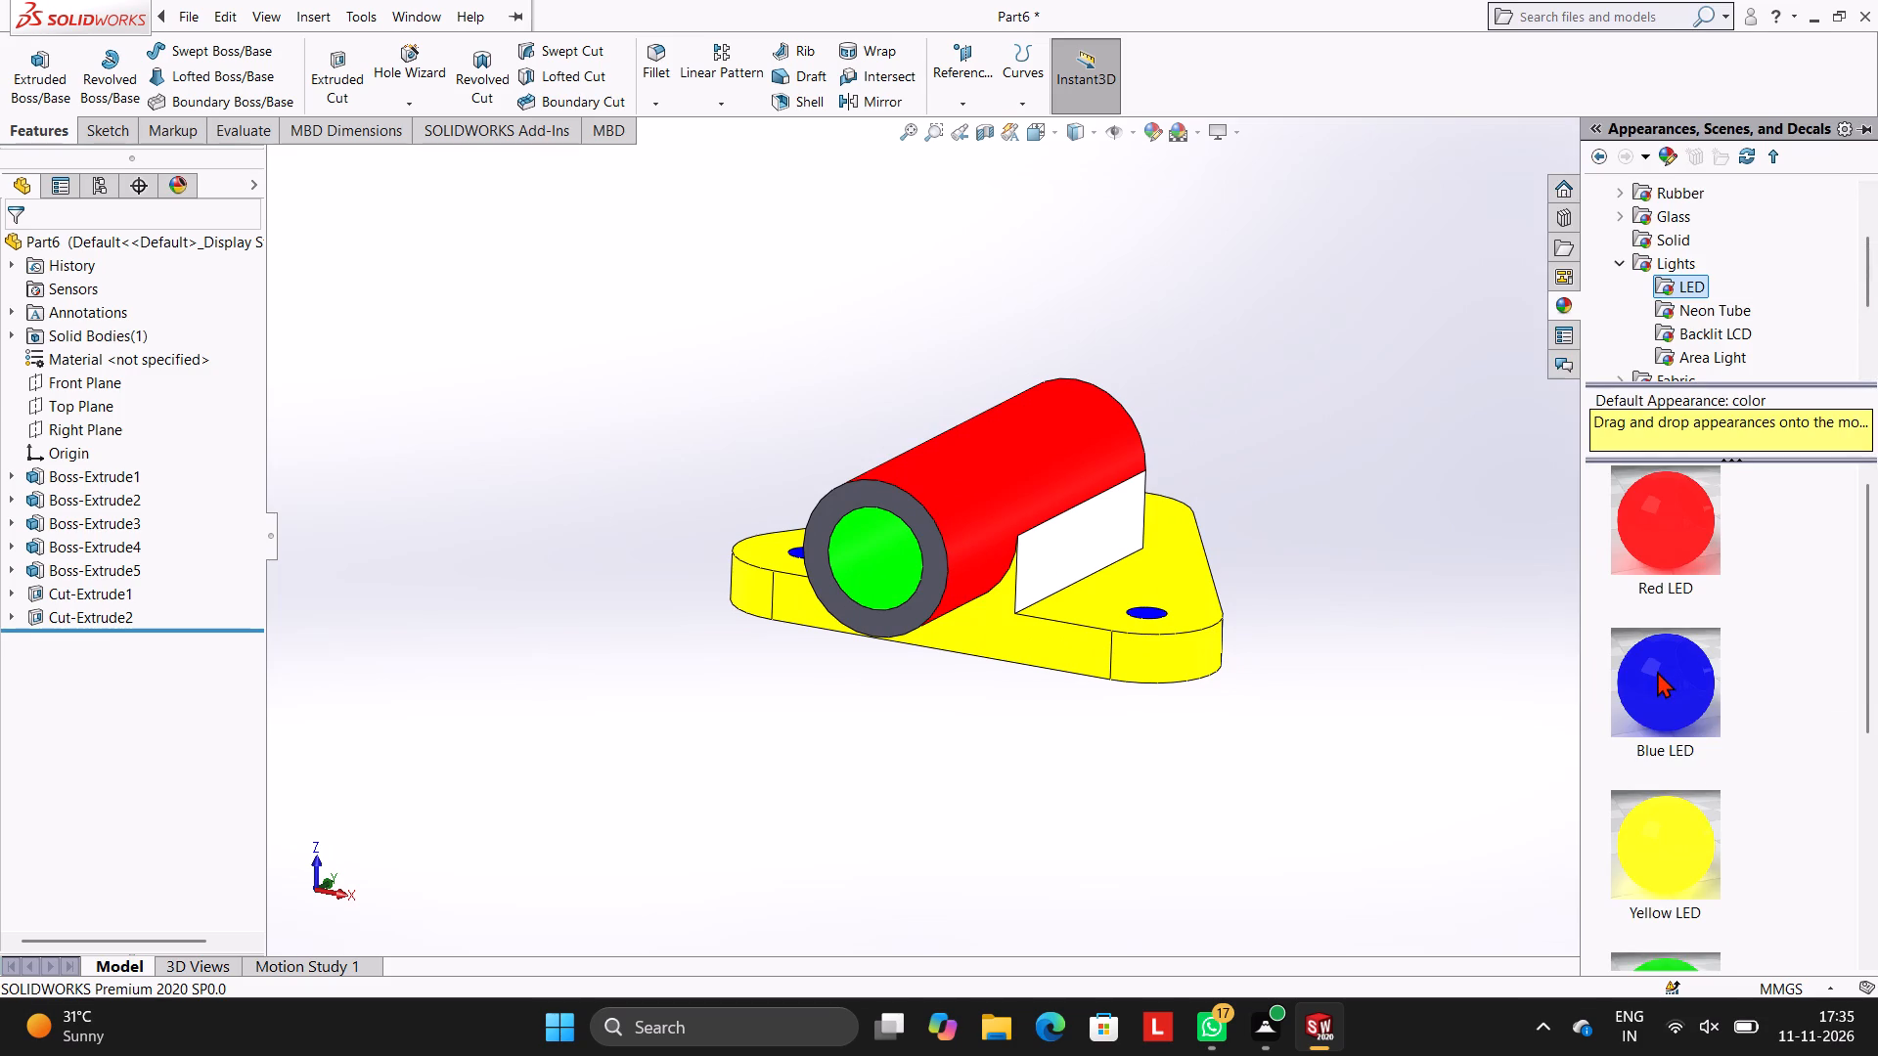
left_click_drag(1656, 671, 929, 525)
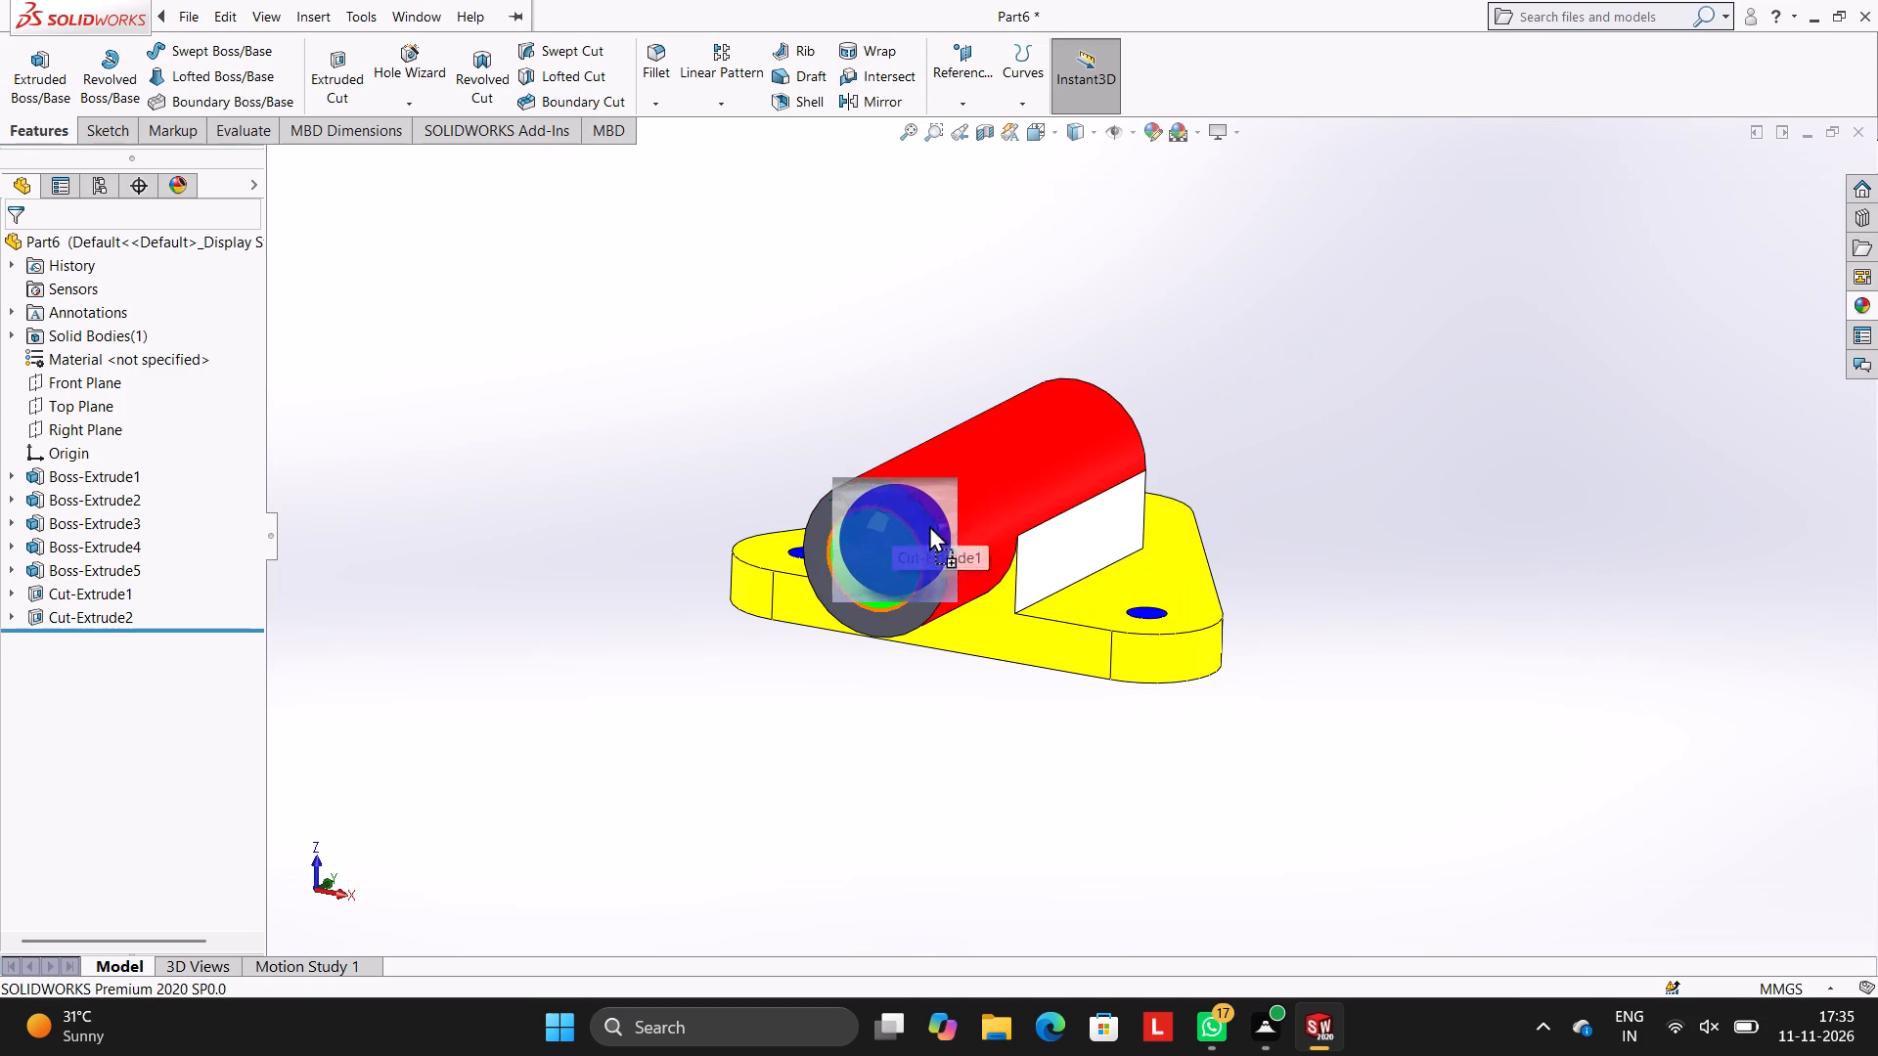
left_click_drag(929, 525, 930, 532)
left_click(930, 532)
Examine the coloured part from several sides, including both cylinder ends and the raised block.
middle_click_drag(1307, 524, 1335, 521)
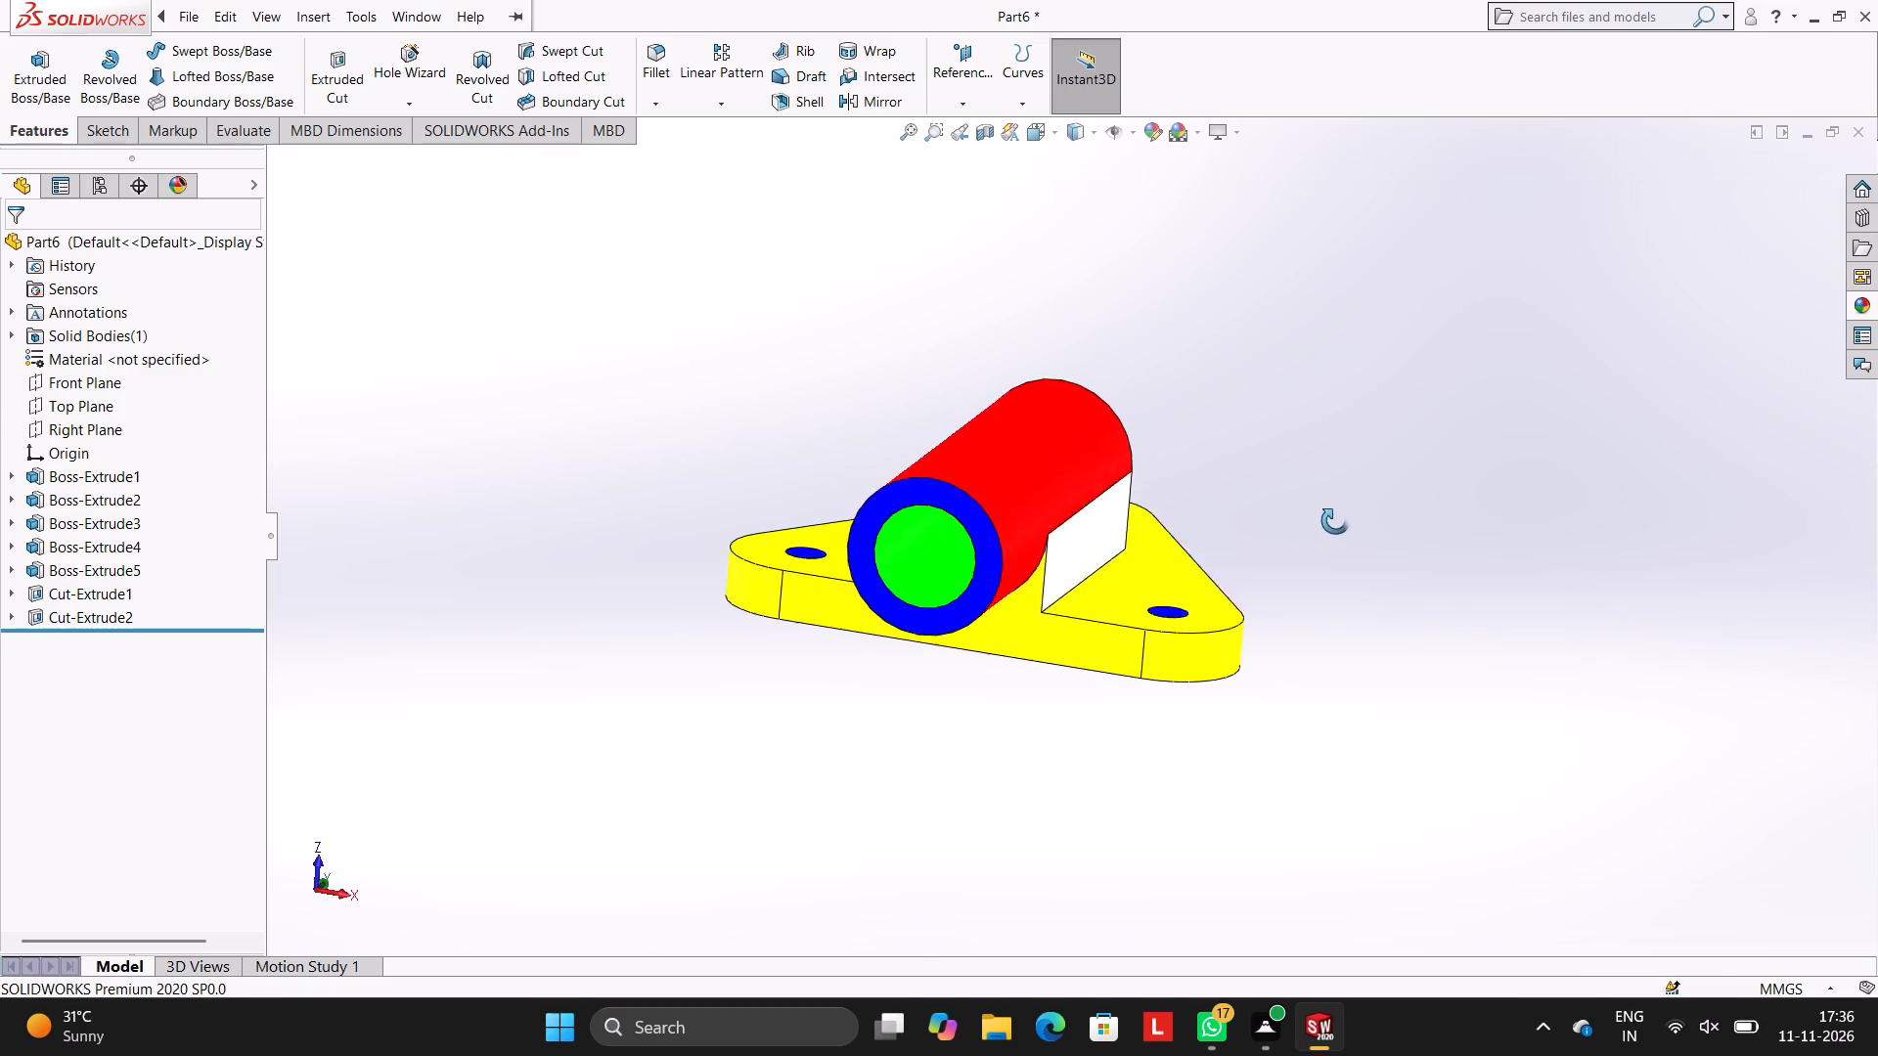
middle_click_drag(1335, 521, 1088, 679)
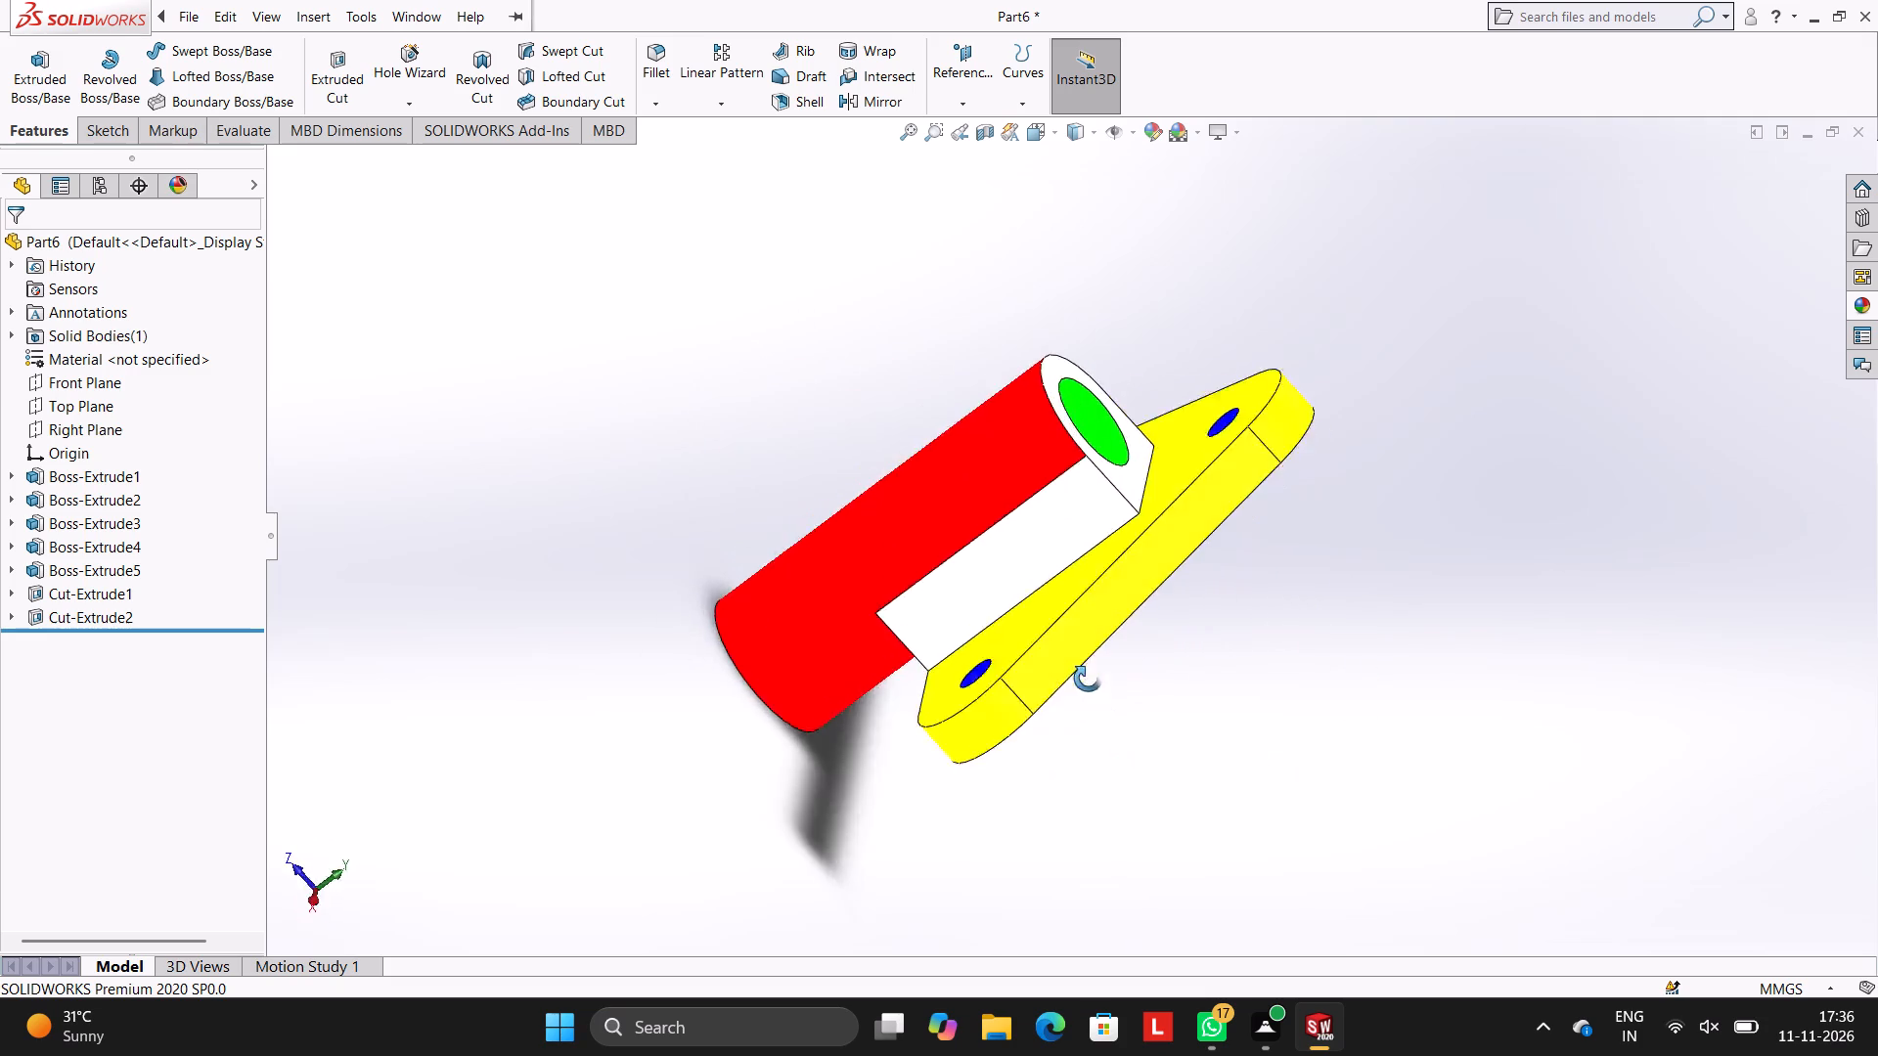
middle_click_drag(1088, 679, 1290, 543)
scroll(1295, 542, "up", 1)
middle_click_drag(1300, 478, 1206, 447)
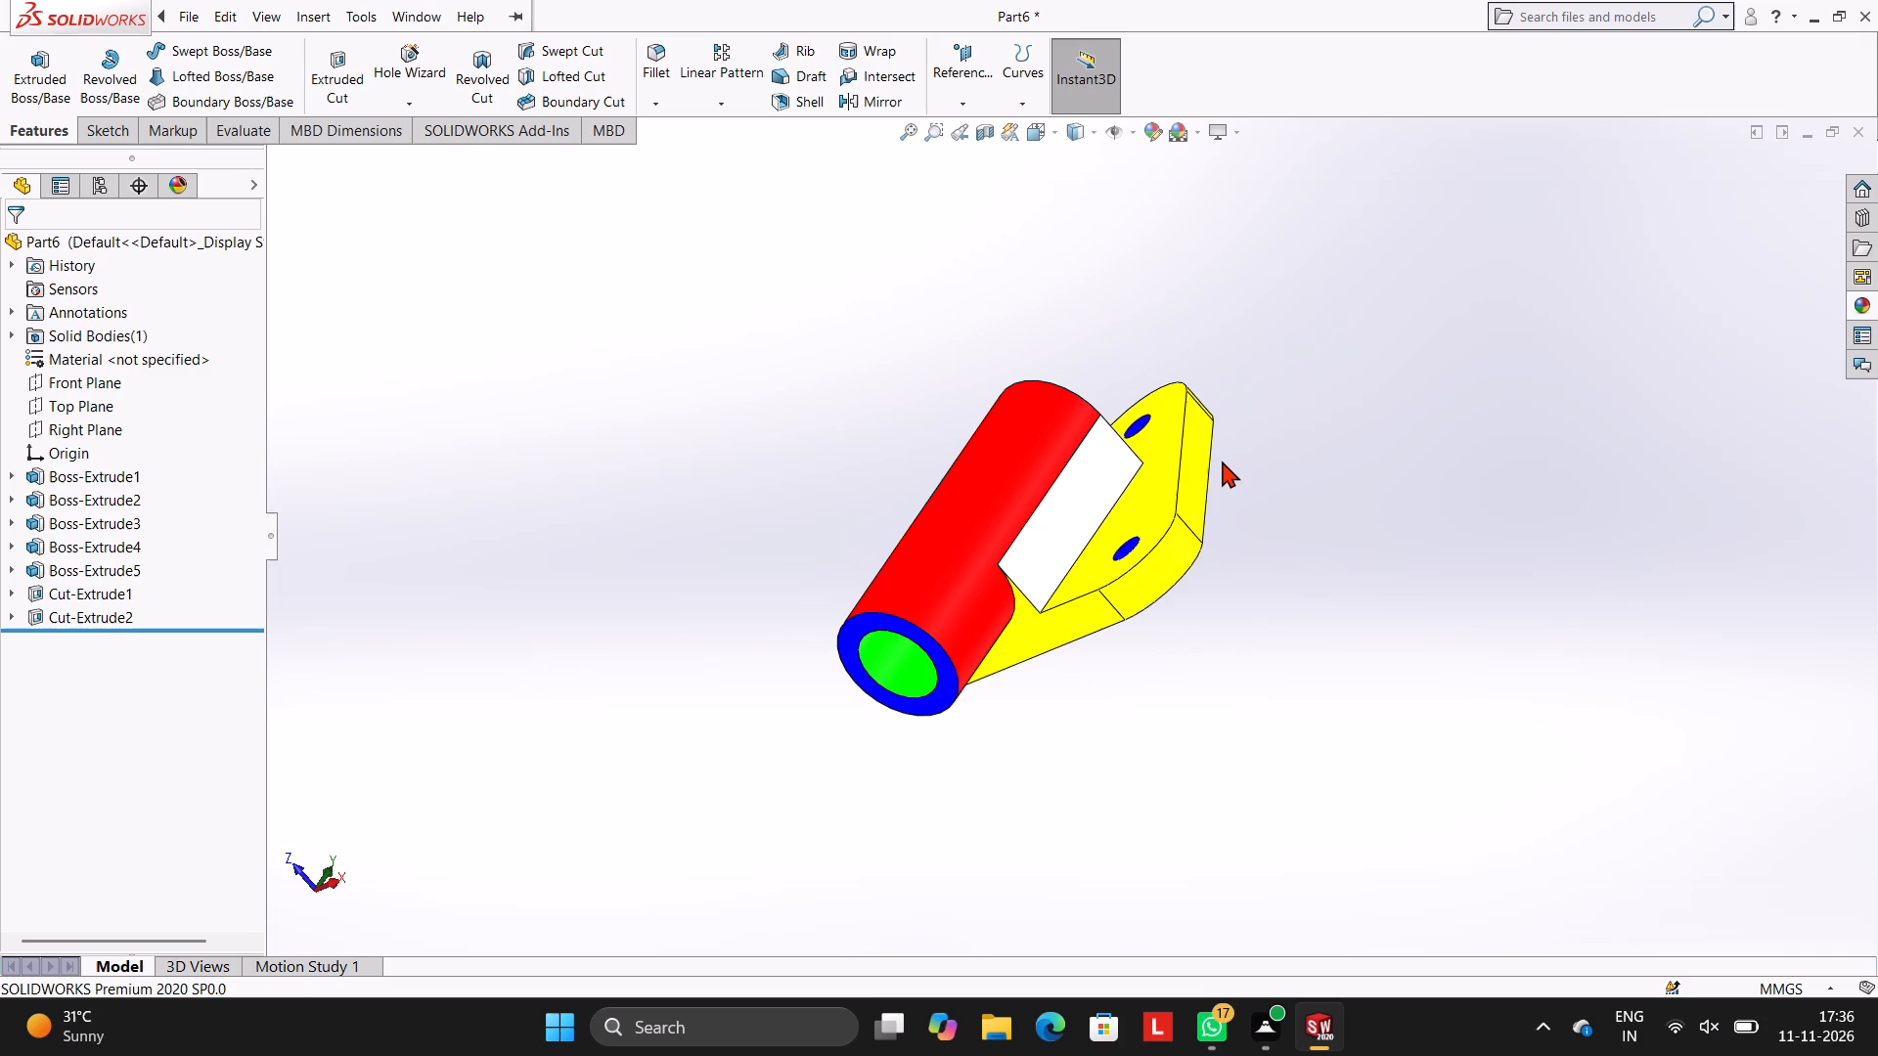
scroll(1227, 462, "down", 1)
middle_click_drag(1230, 462, 1444, 445)
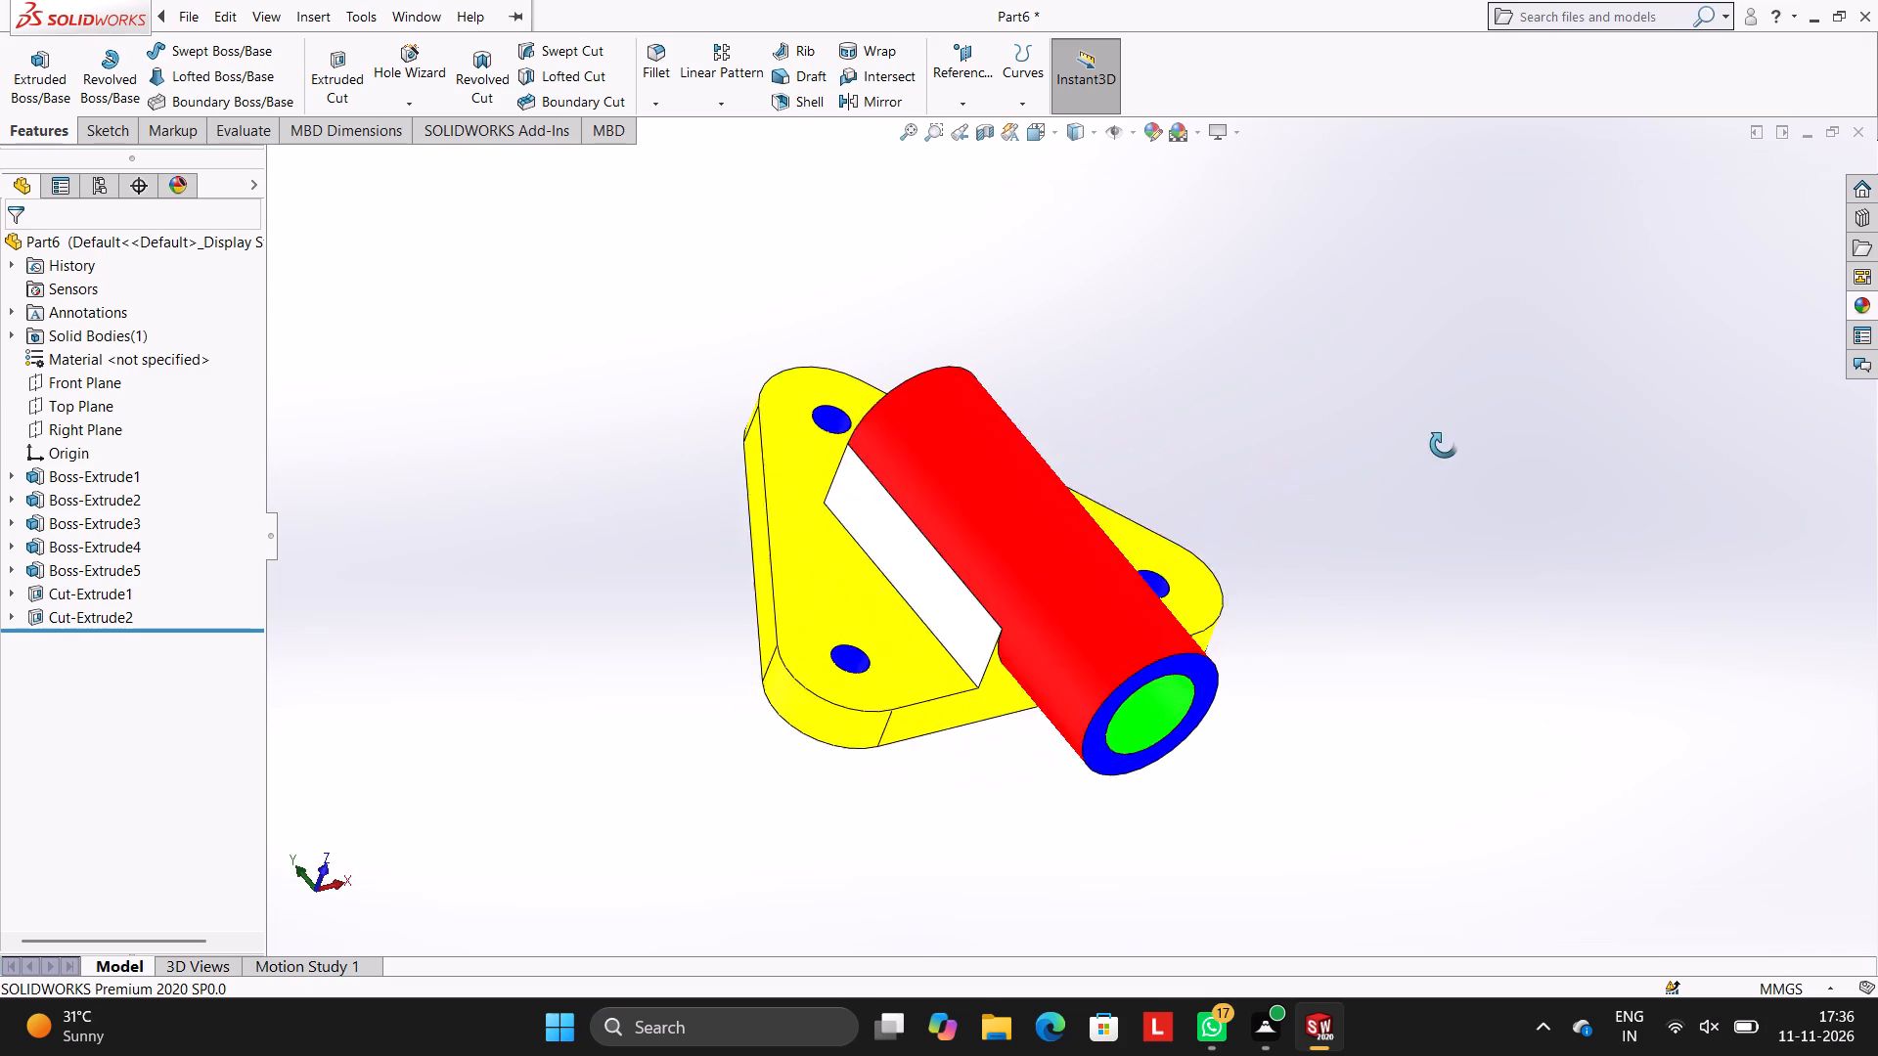
middle_click_drag(1444, 445, 1186, 423)
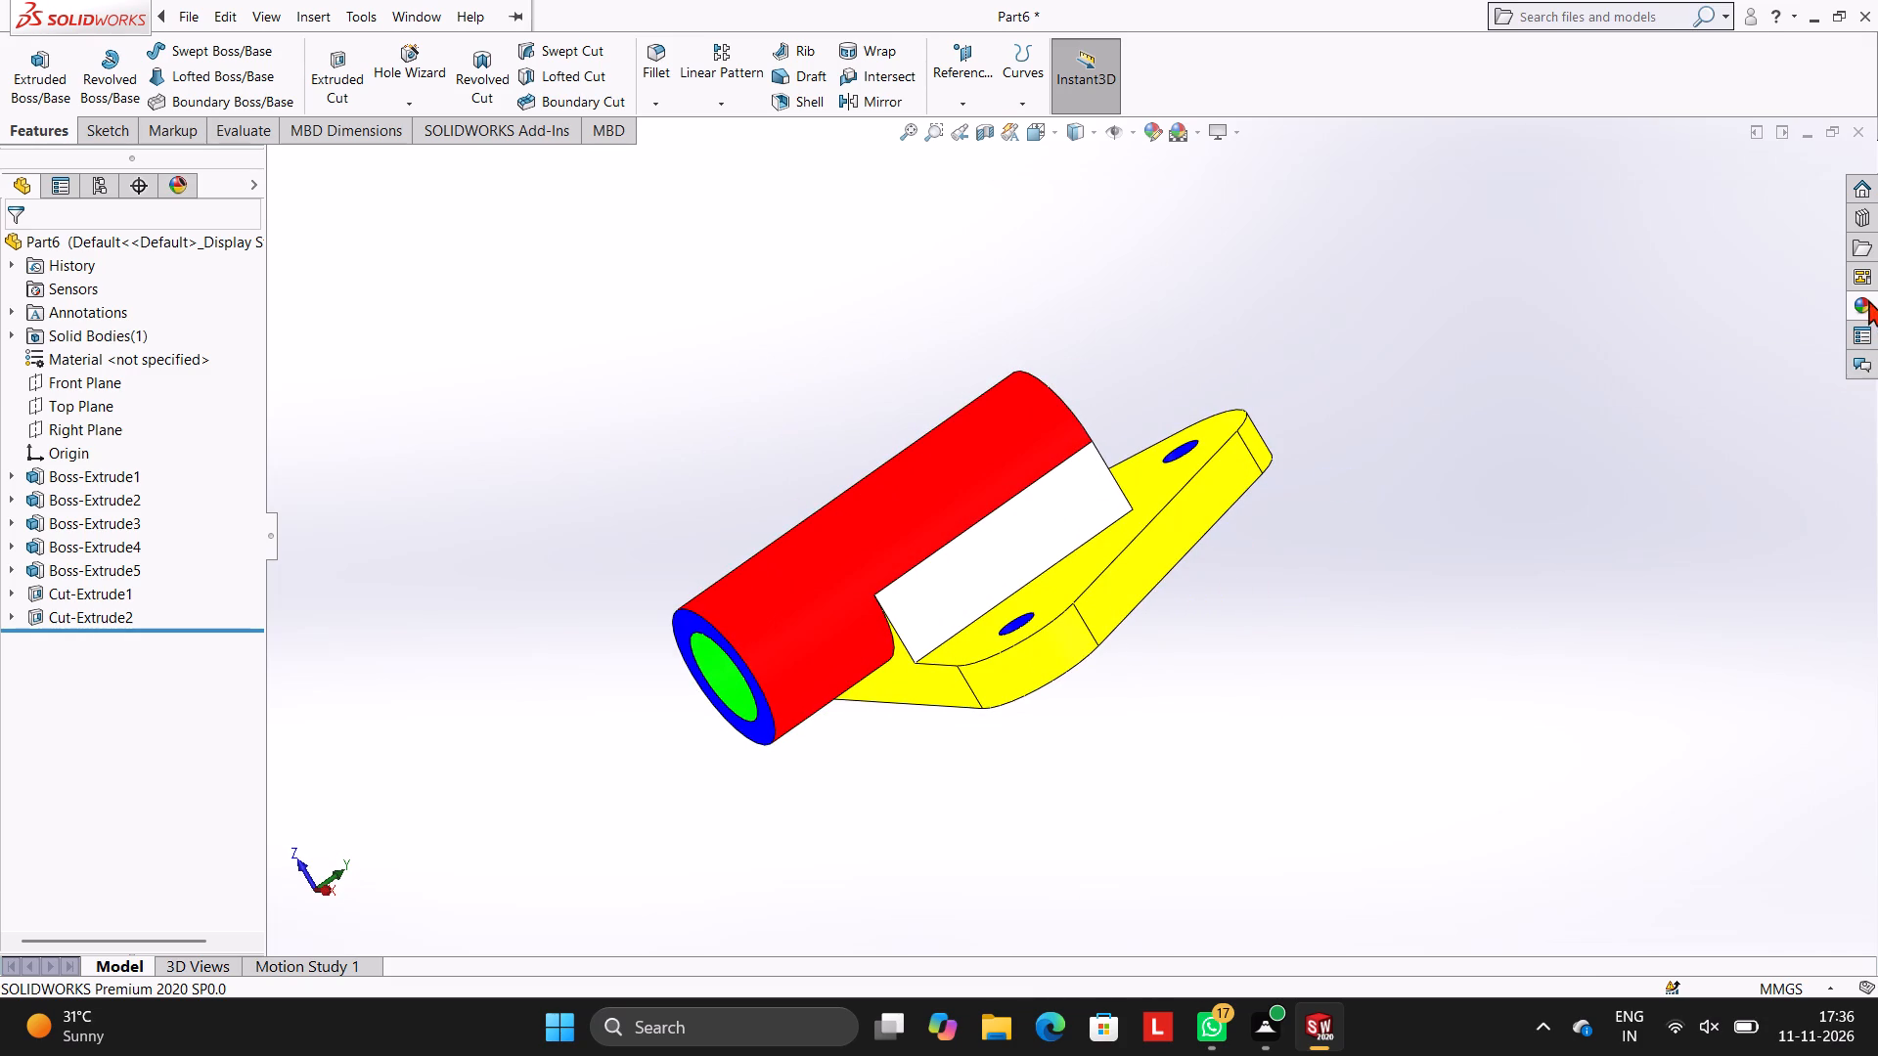
Apply the Red LED appearance to the raised block feature, Boss-Extrude2.
left_click(1866, 299)
left_click_drag(1672, 531, 965, 603)
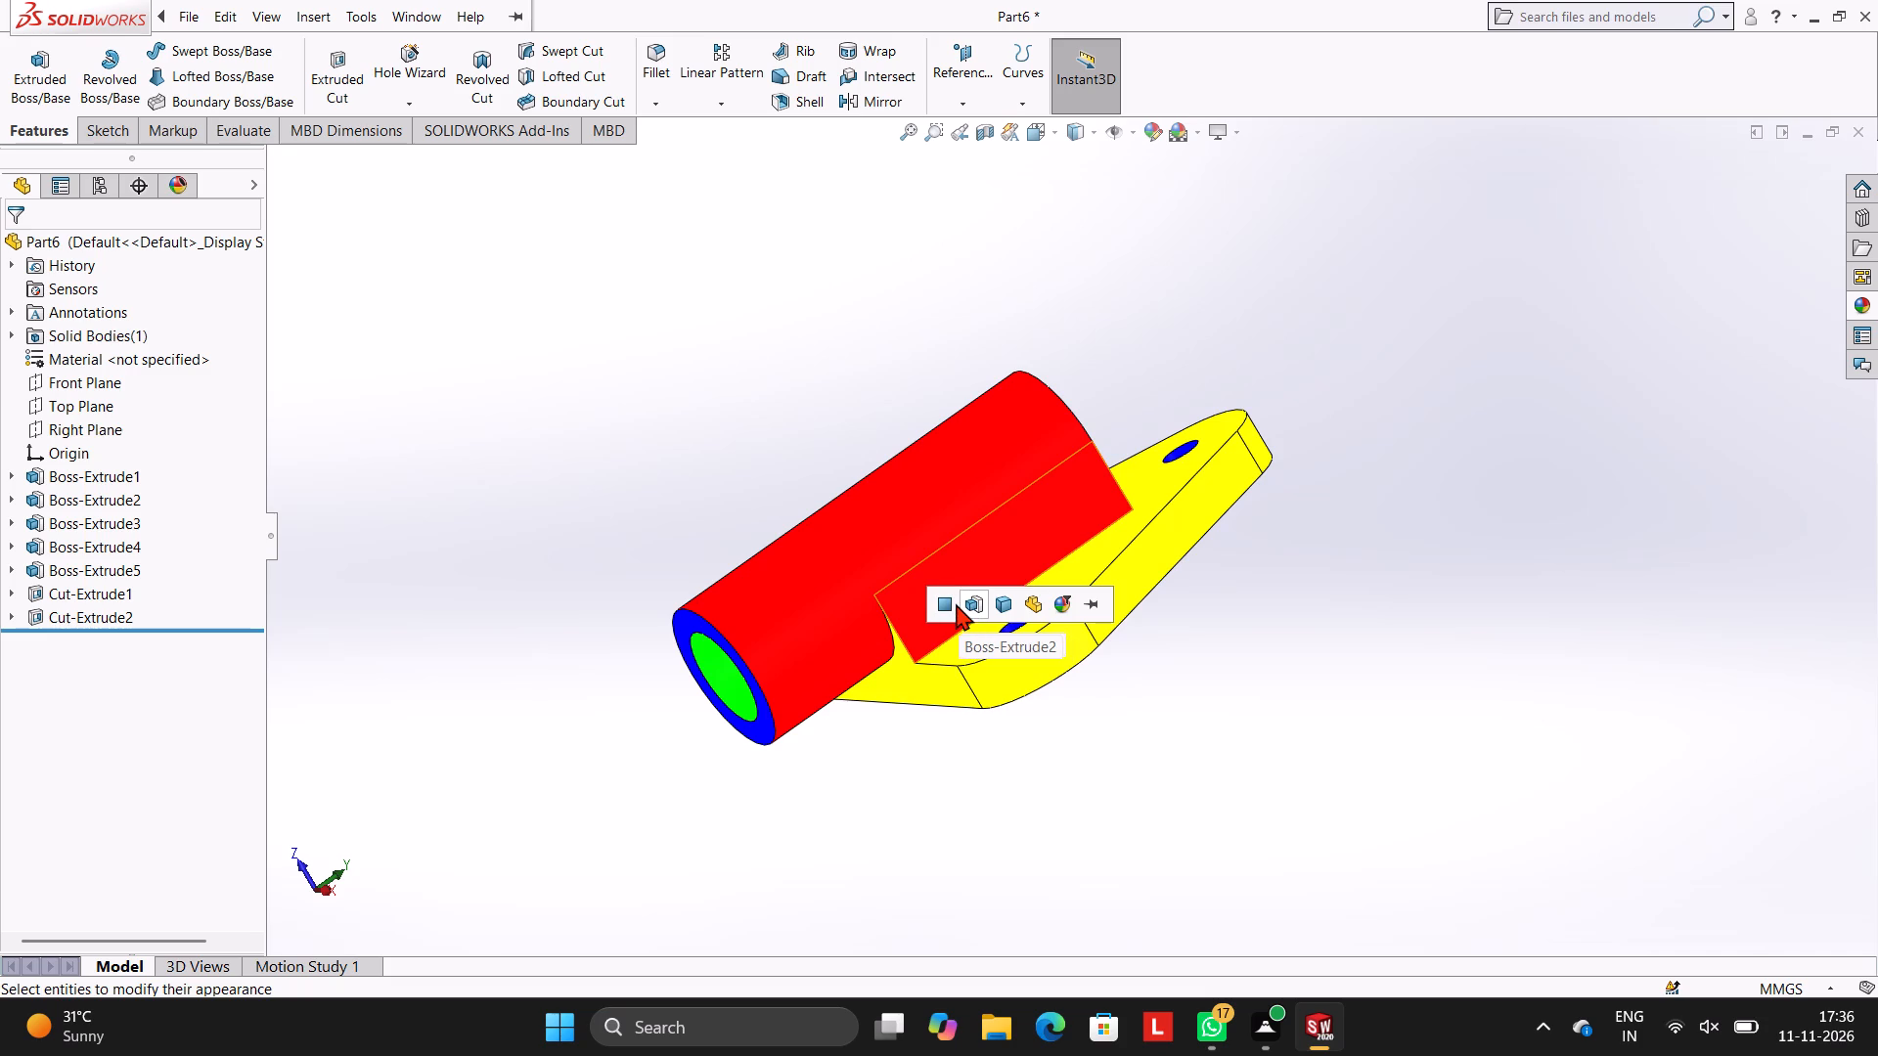
left_click(973, 608)
Examine the coloured part from the front, the side and an angled view from above.
middle_click_drag(1153, 582, 1296, 510)
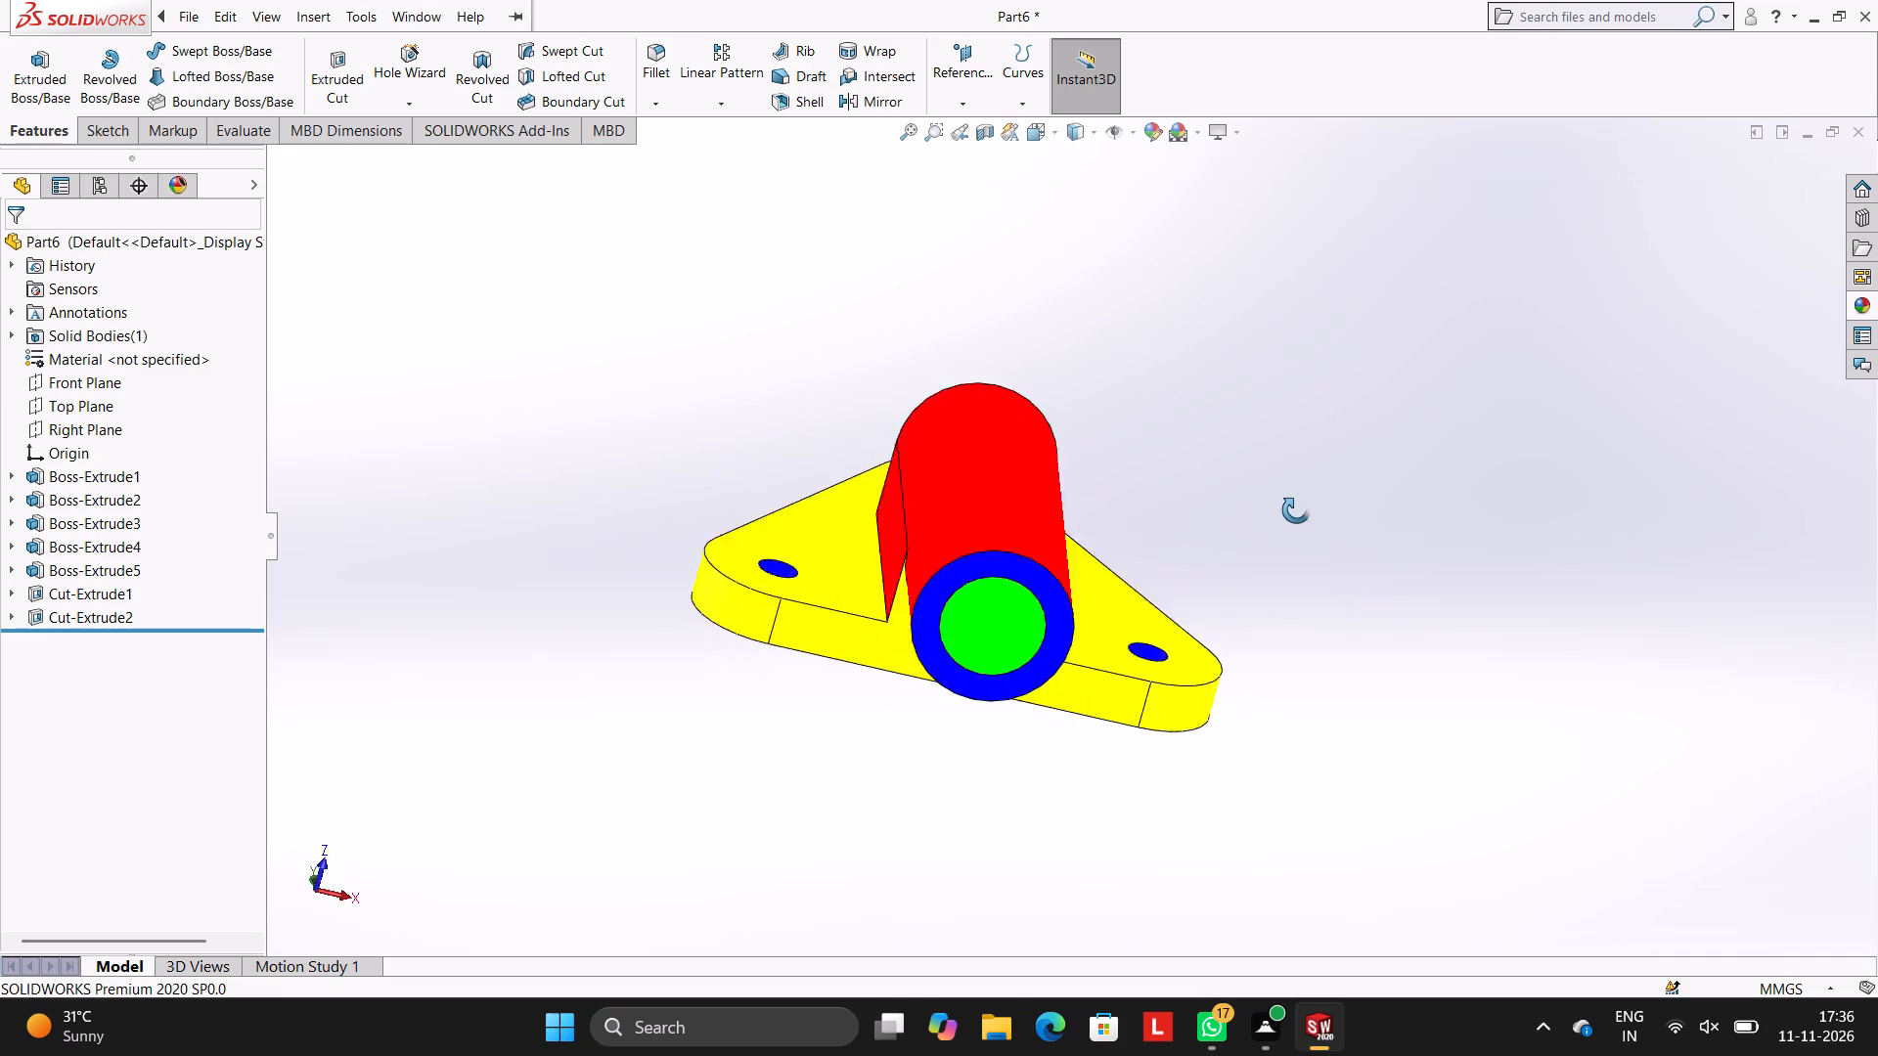
middle_click_drag(1296, 510, 1155, 451)
scroll(1155, 451, "down", 1)
middle_click_drag(1039, 467, 1197, 517)
scroll(1198, 518, "up", 4)
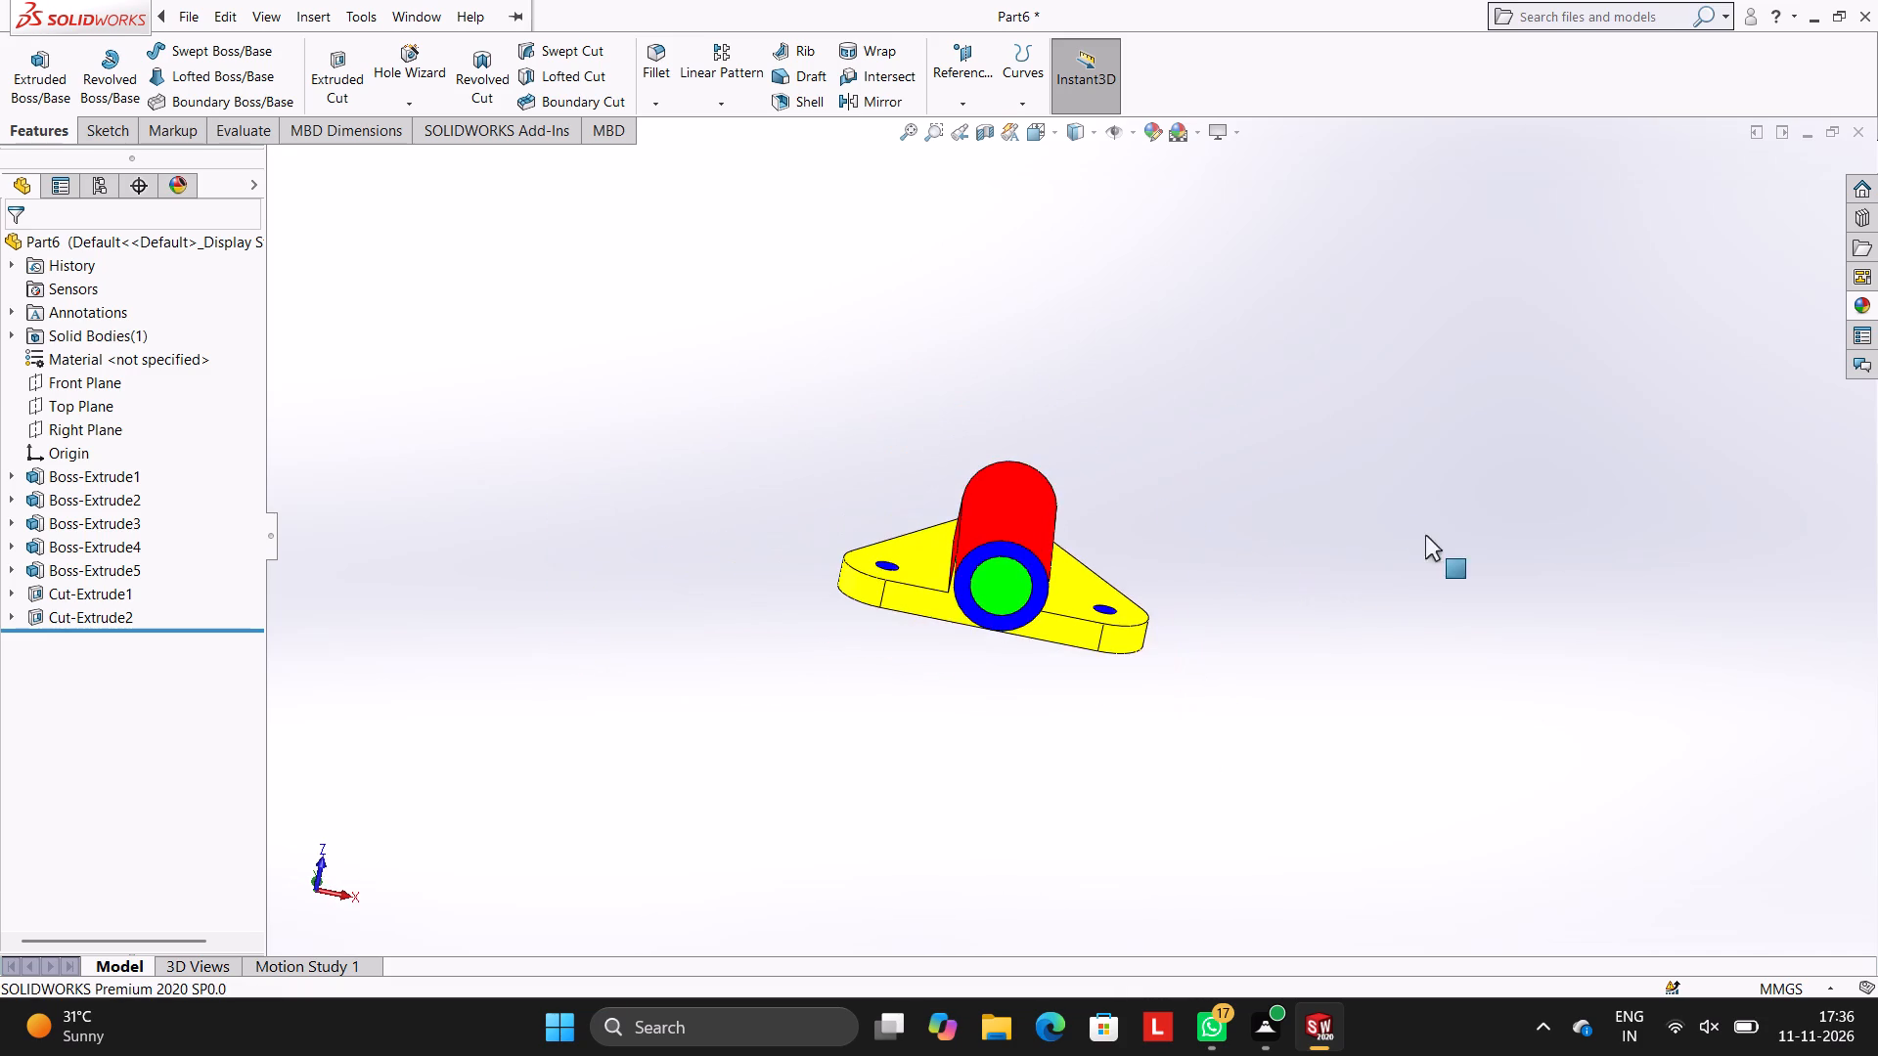
middle_click_drag(1424, 535, 1337, 660)
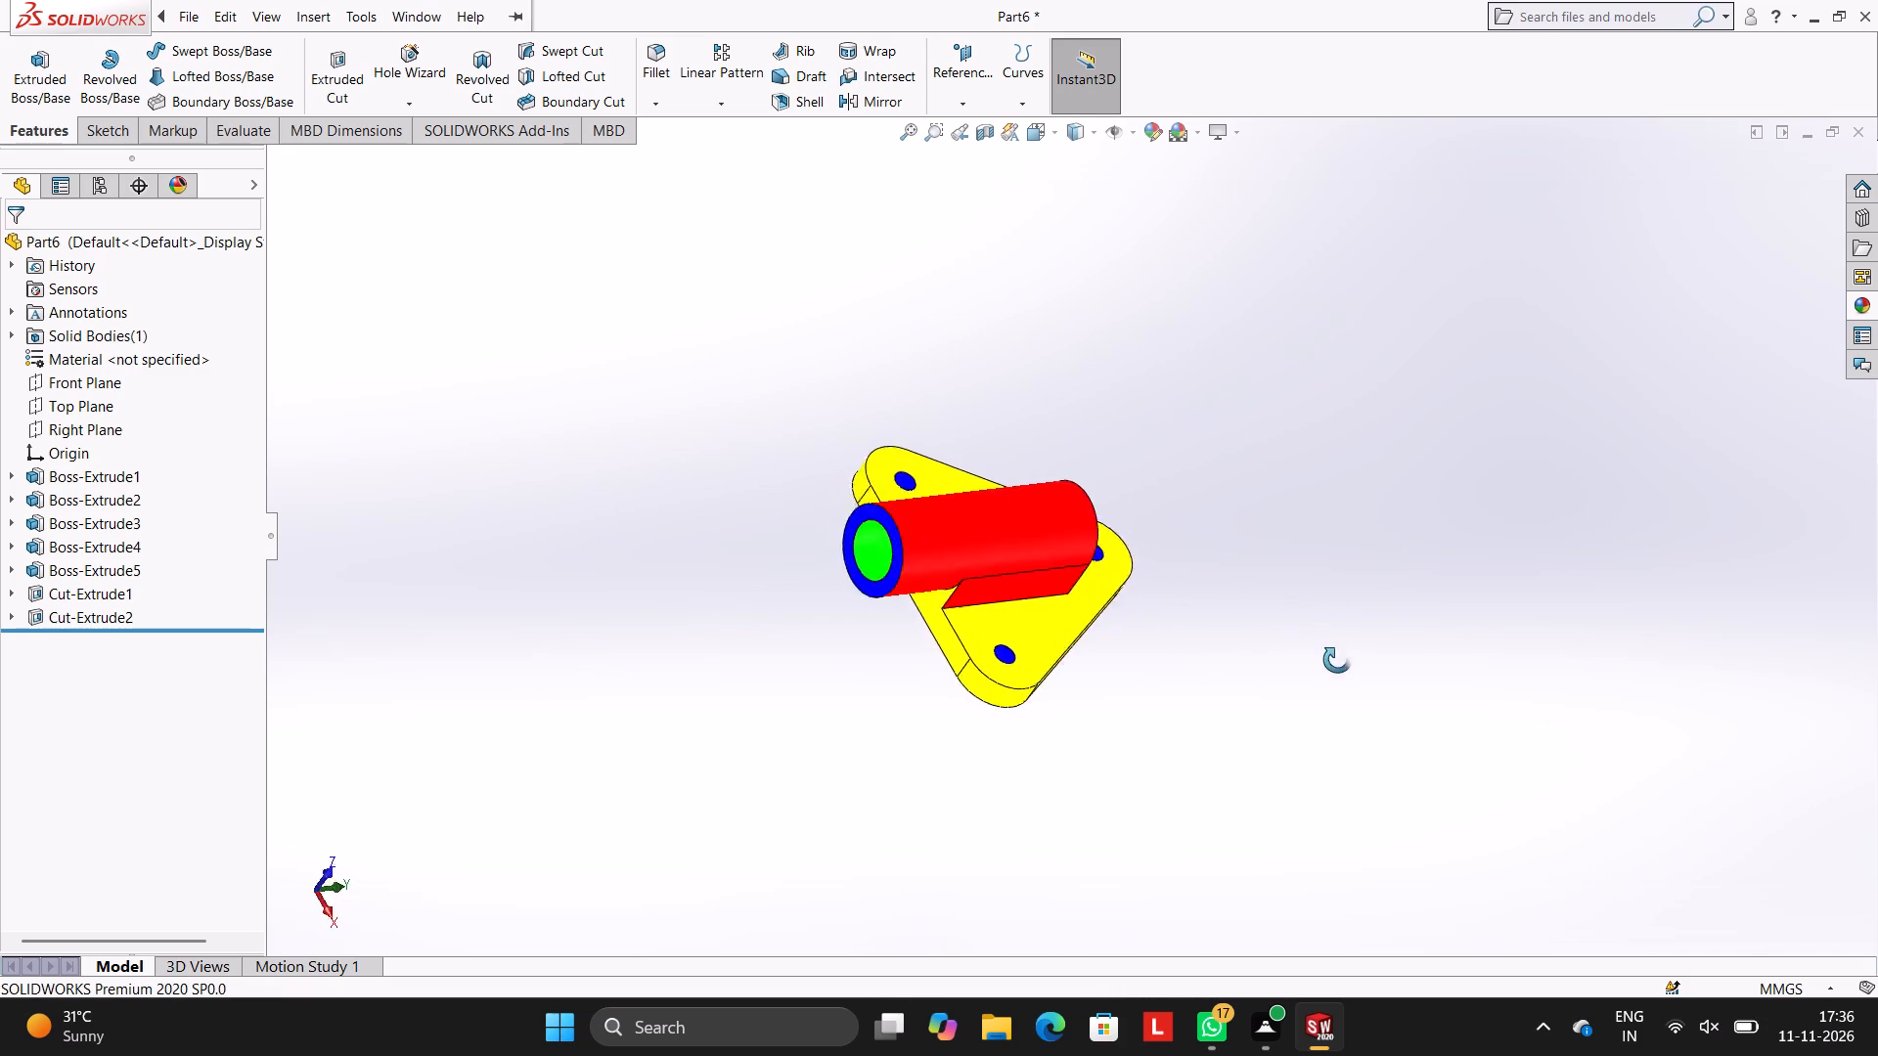
middle_click_drag(1337, 660, 1314, 590)
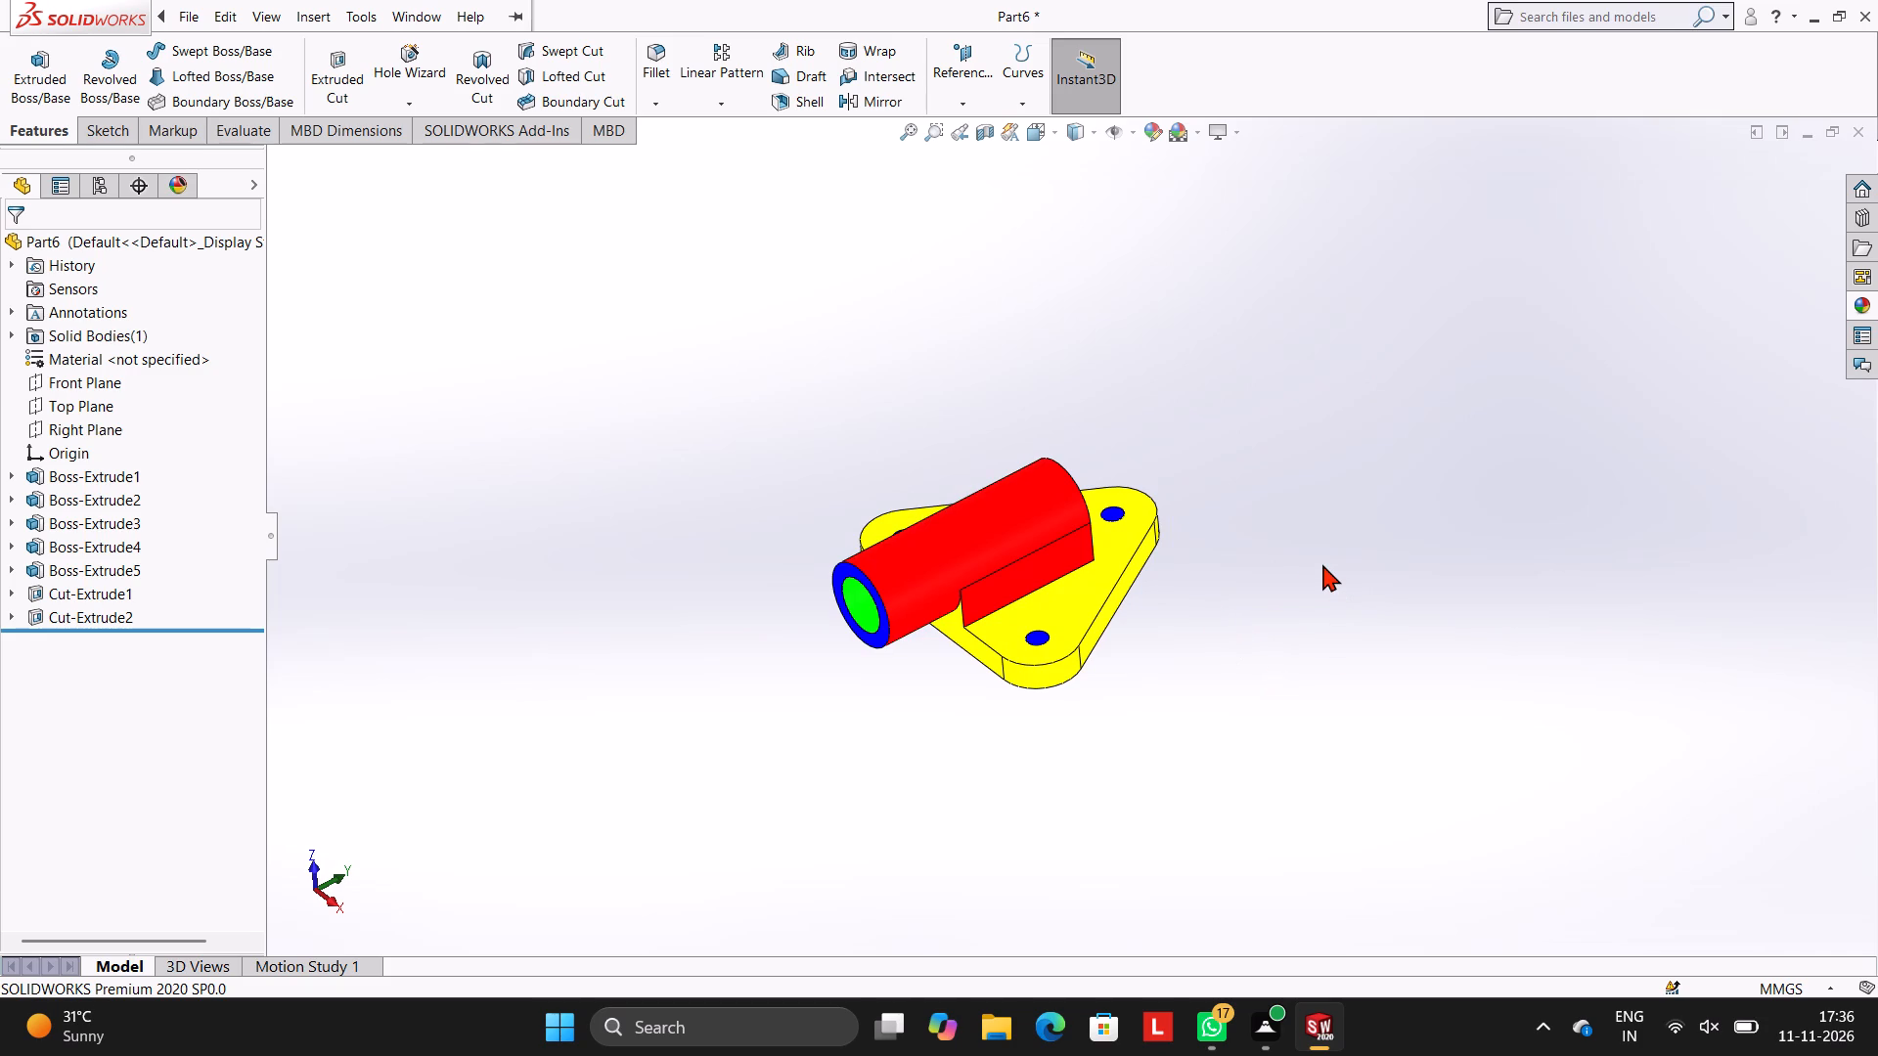
Save the part in the Documents folder as TRIANGULAR BASE PLATE CARRING A ROUND TUBE.
key("ctrl+s")
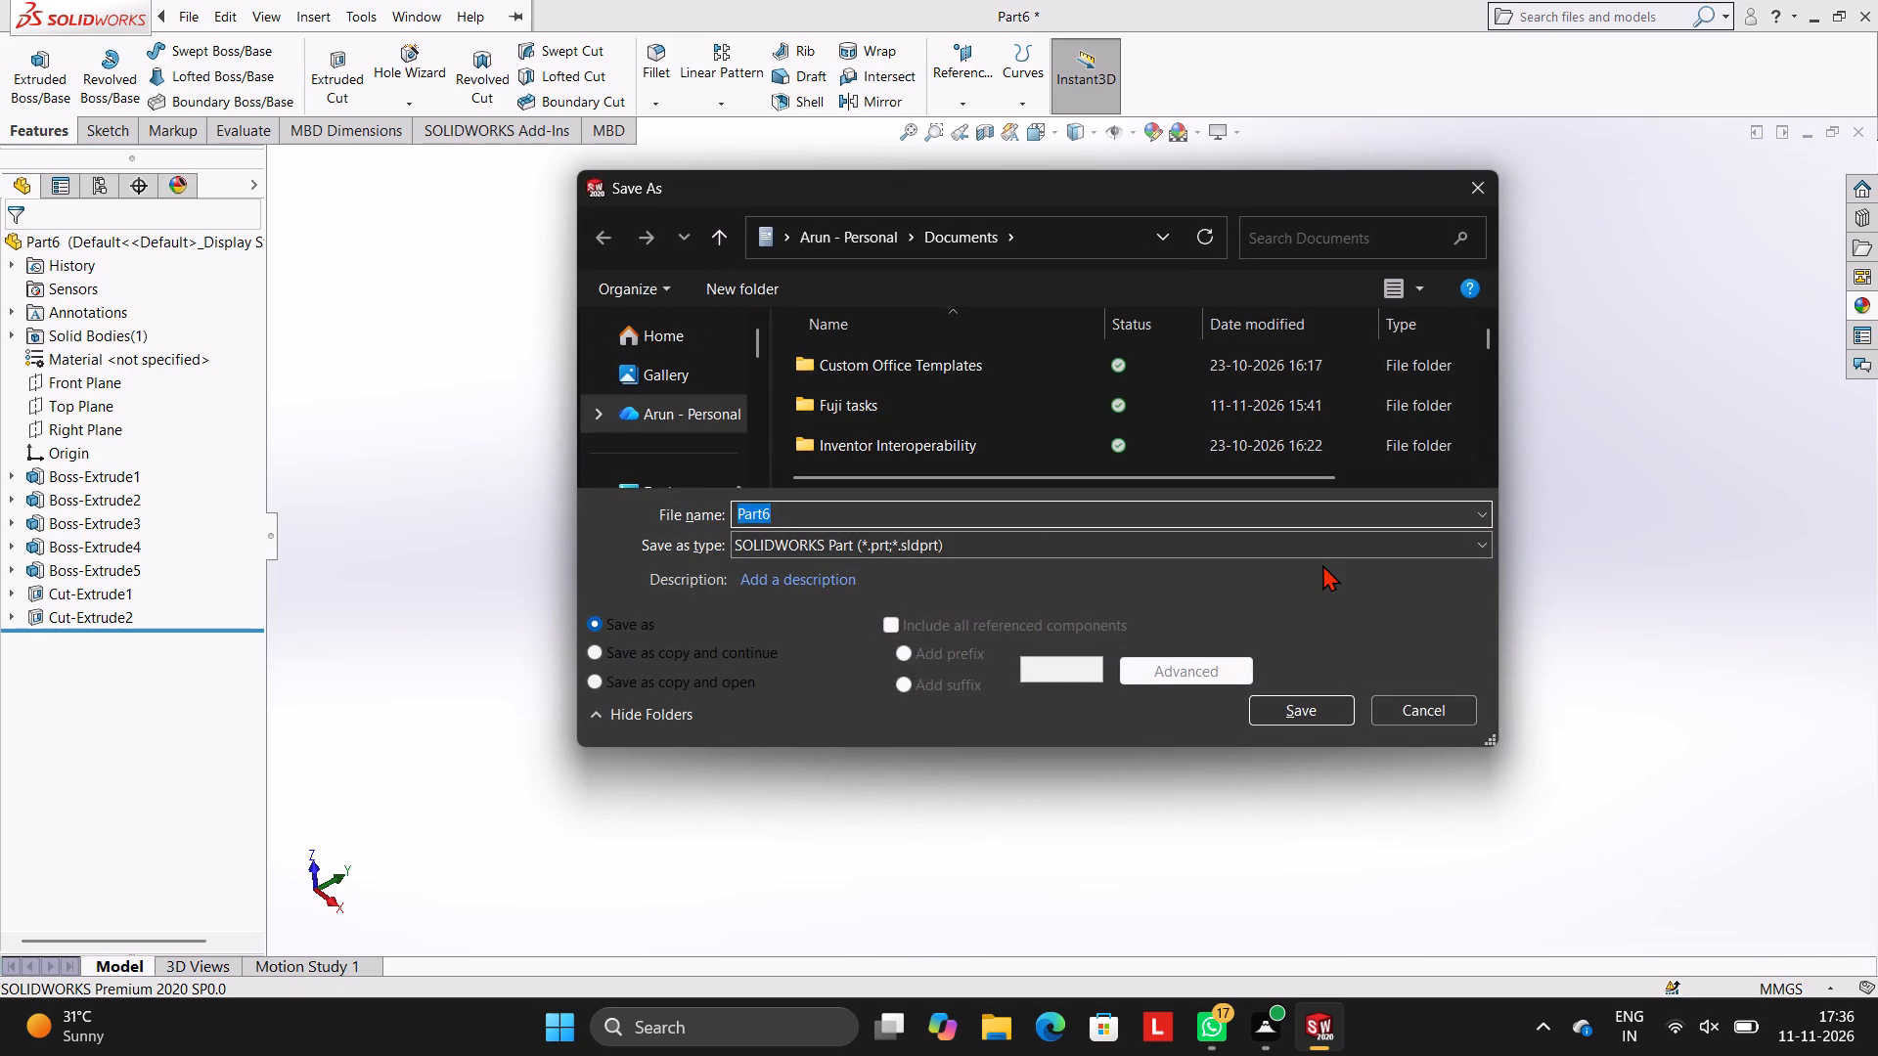
type("TRI")
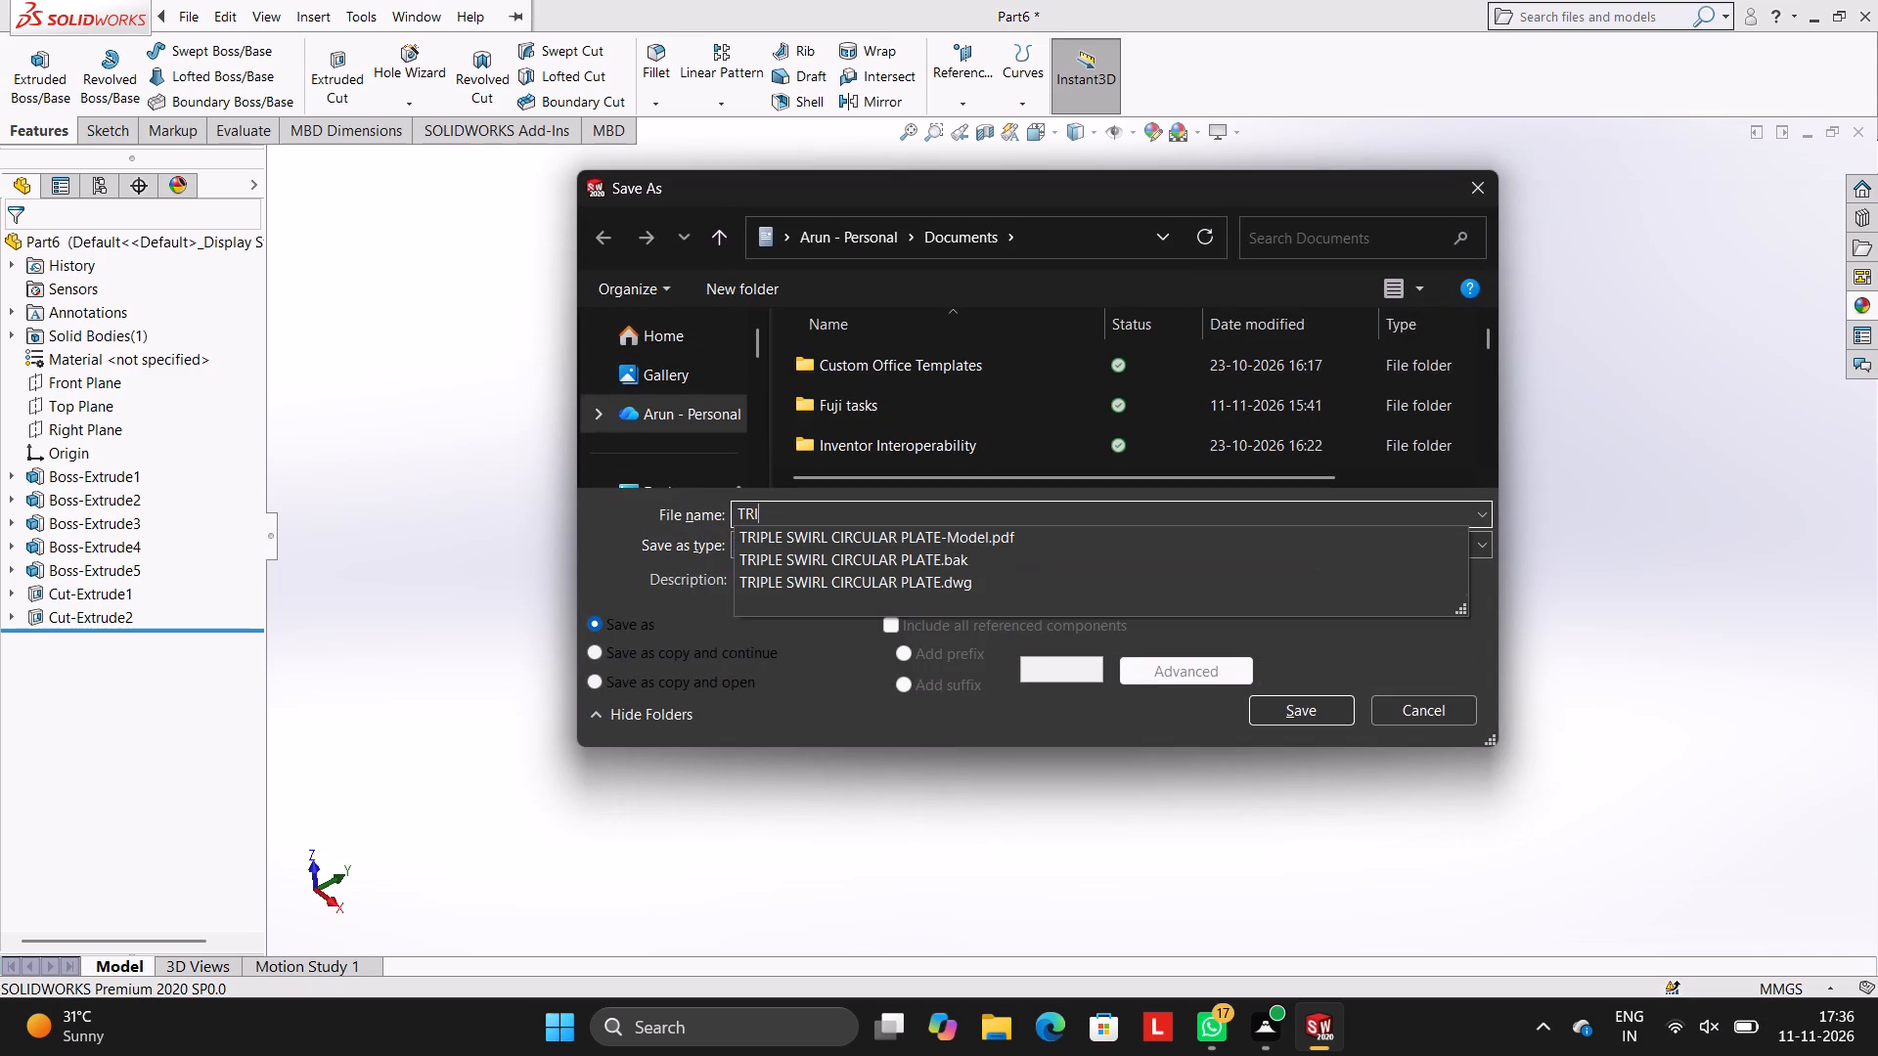
type("ANGULAR")
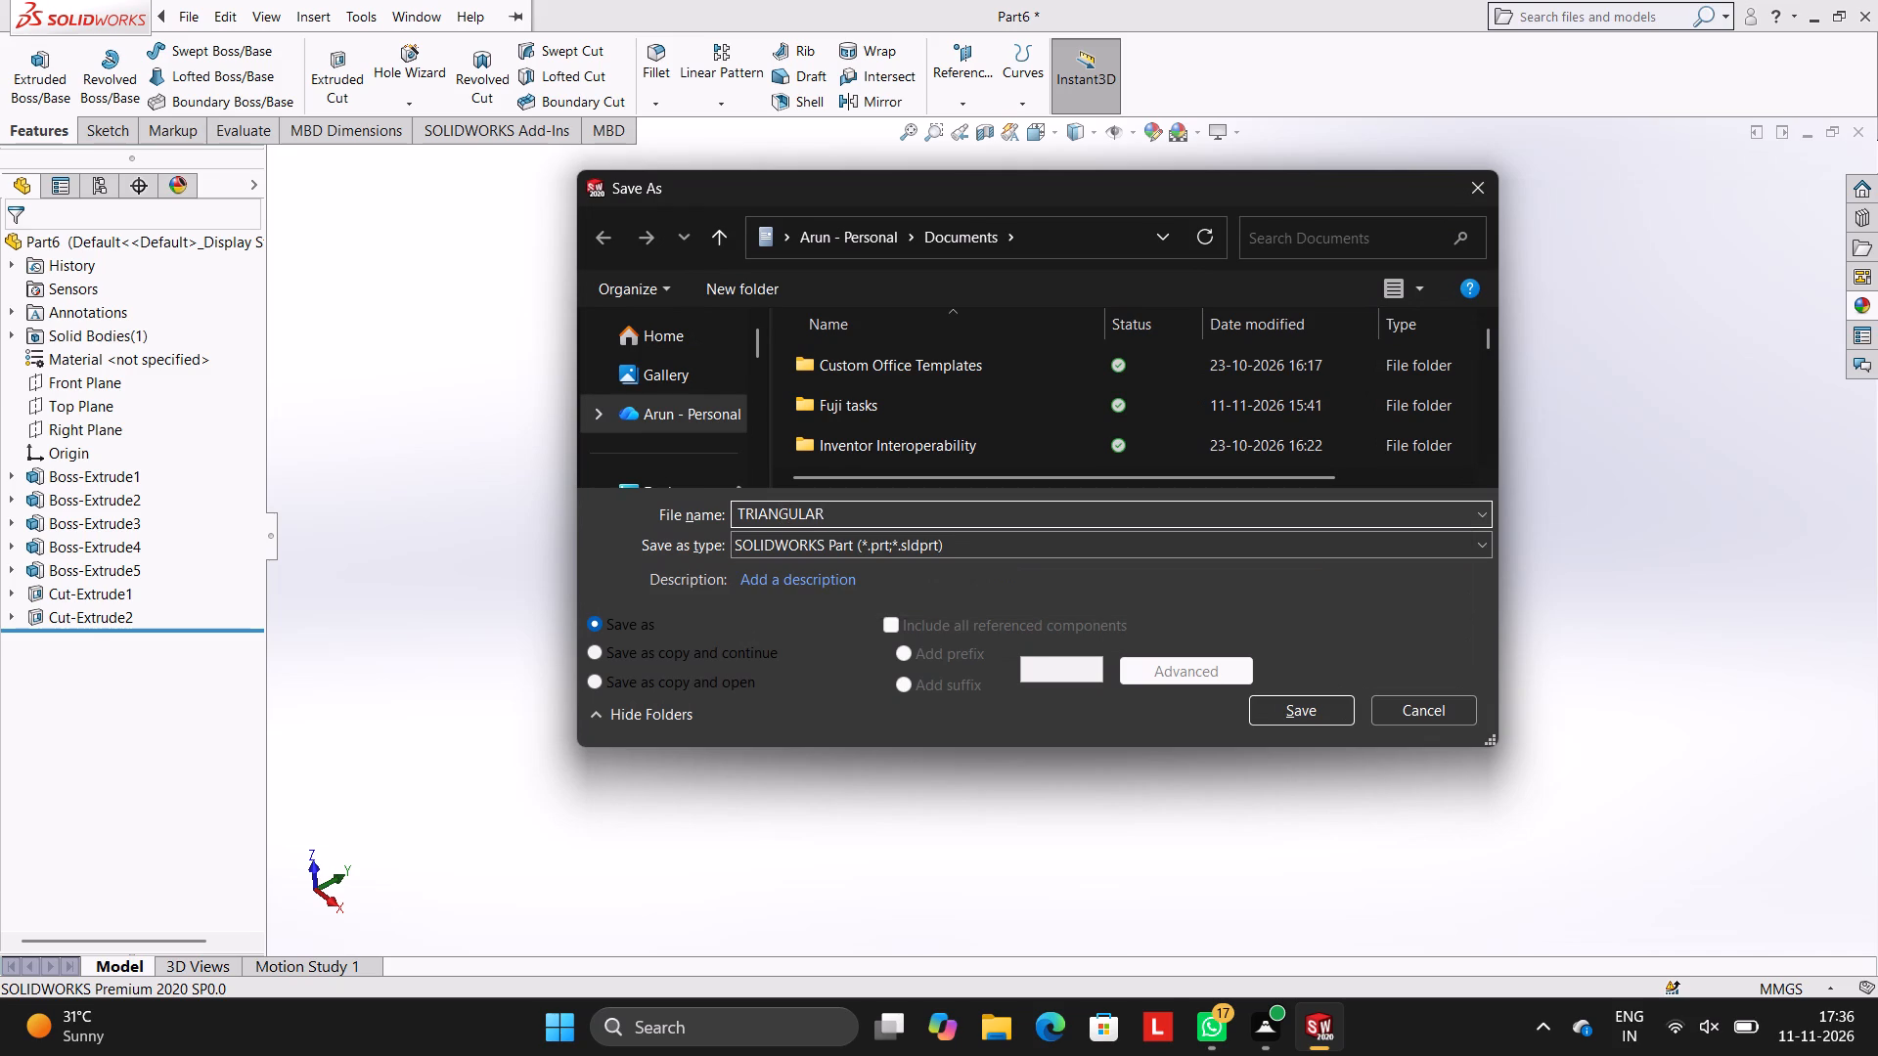
key("space")
type("BASE")
key("space")
type("PLATE")
key("space")
type("CARRING")
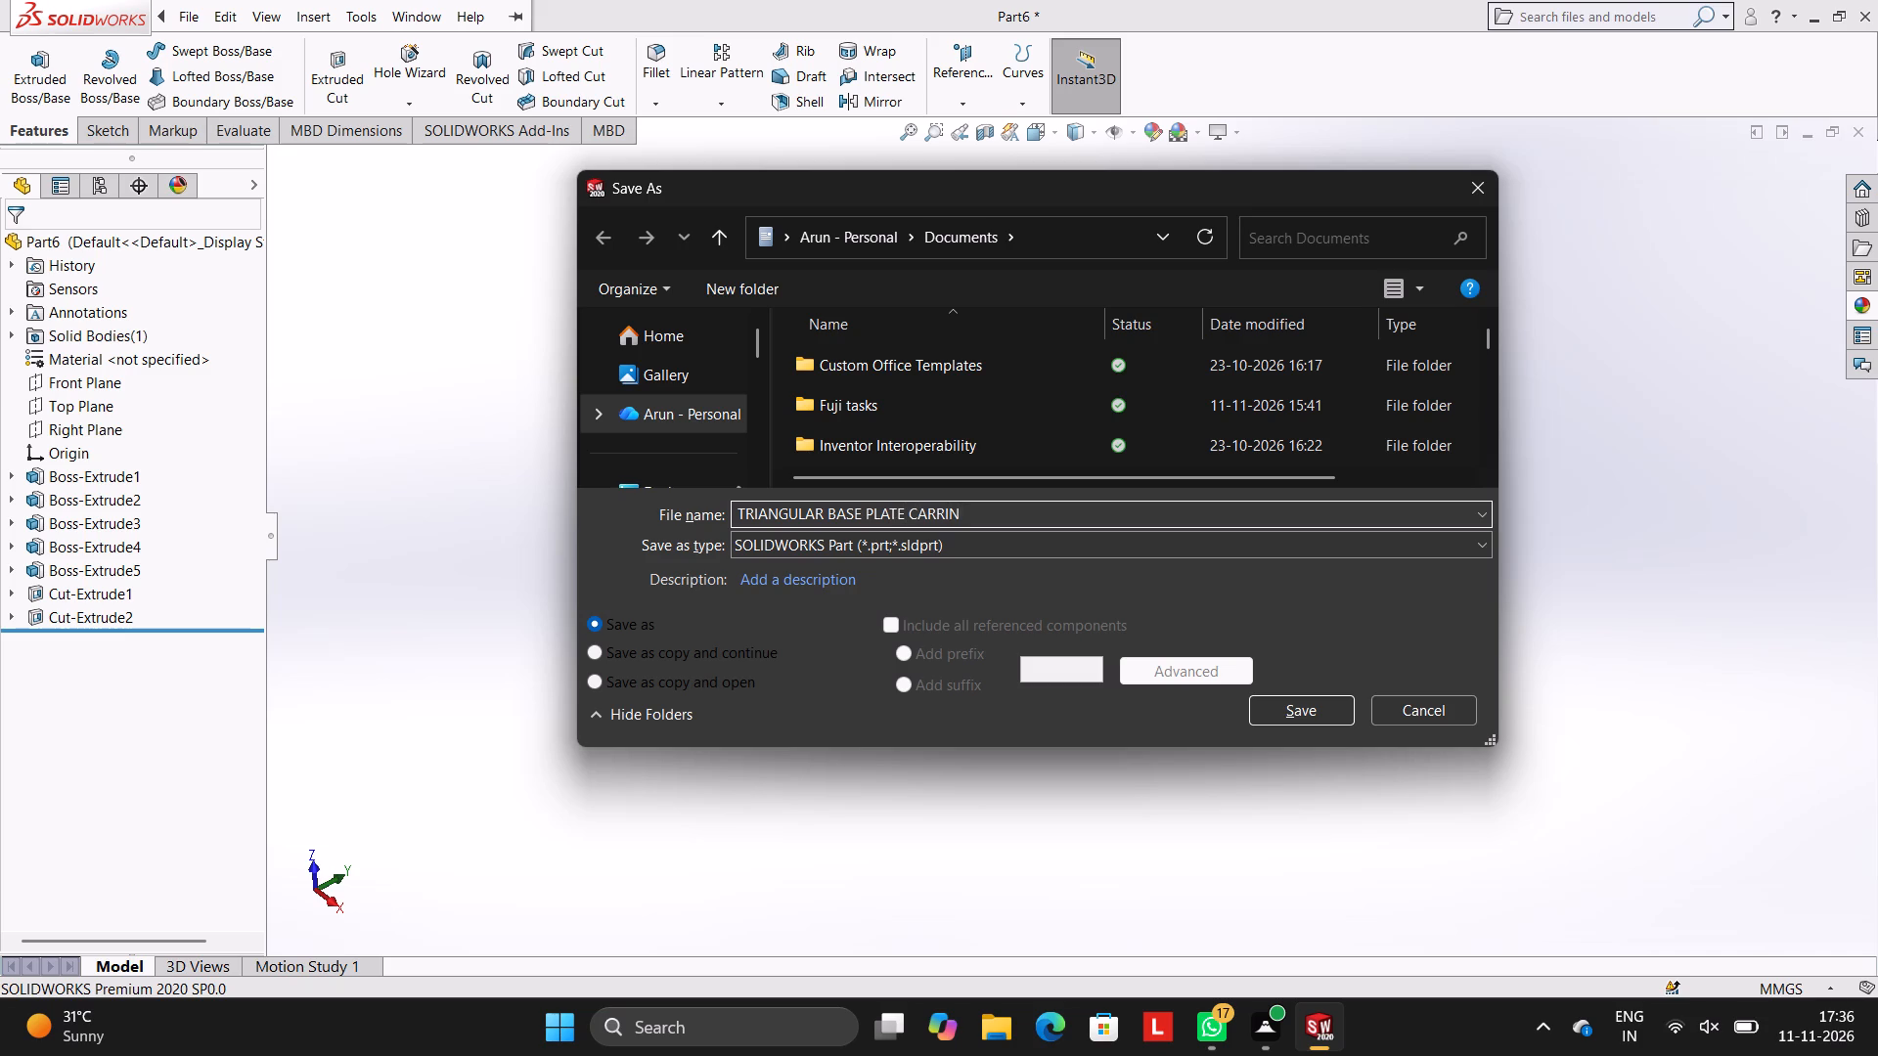
key("space")
type("A ROUND")
key("space")
type("TUBE")
key("space")
left_click(1344, 706)
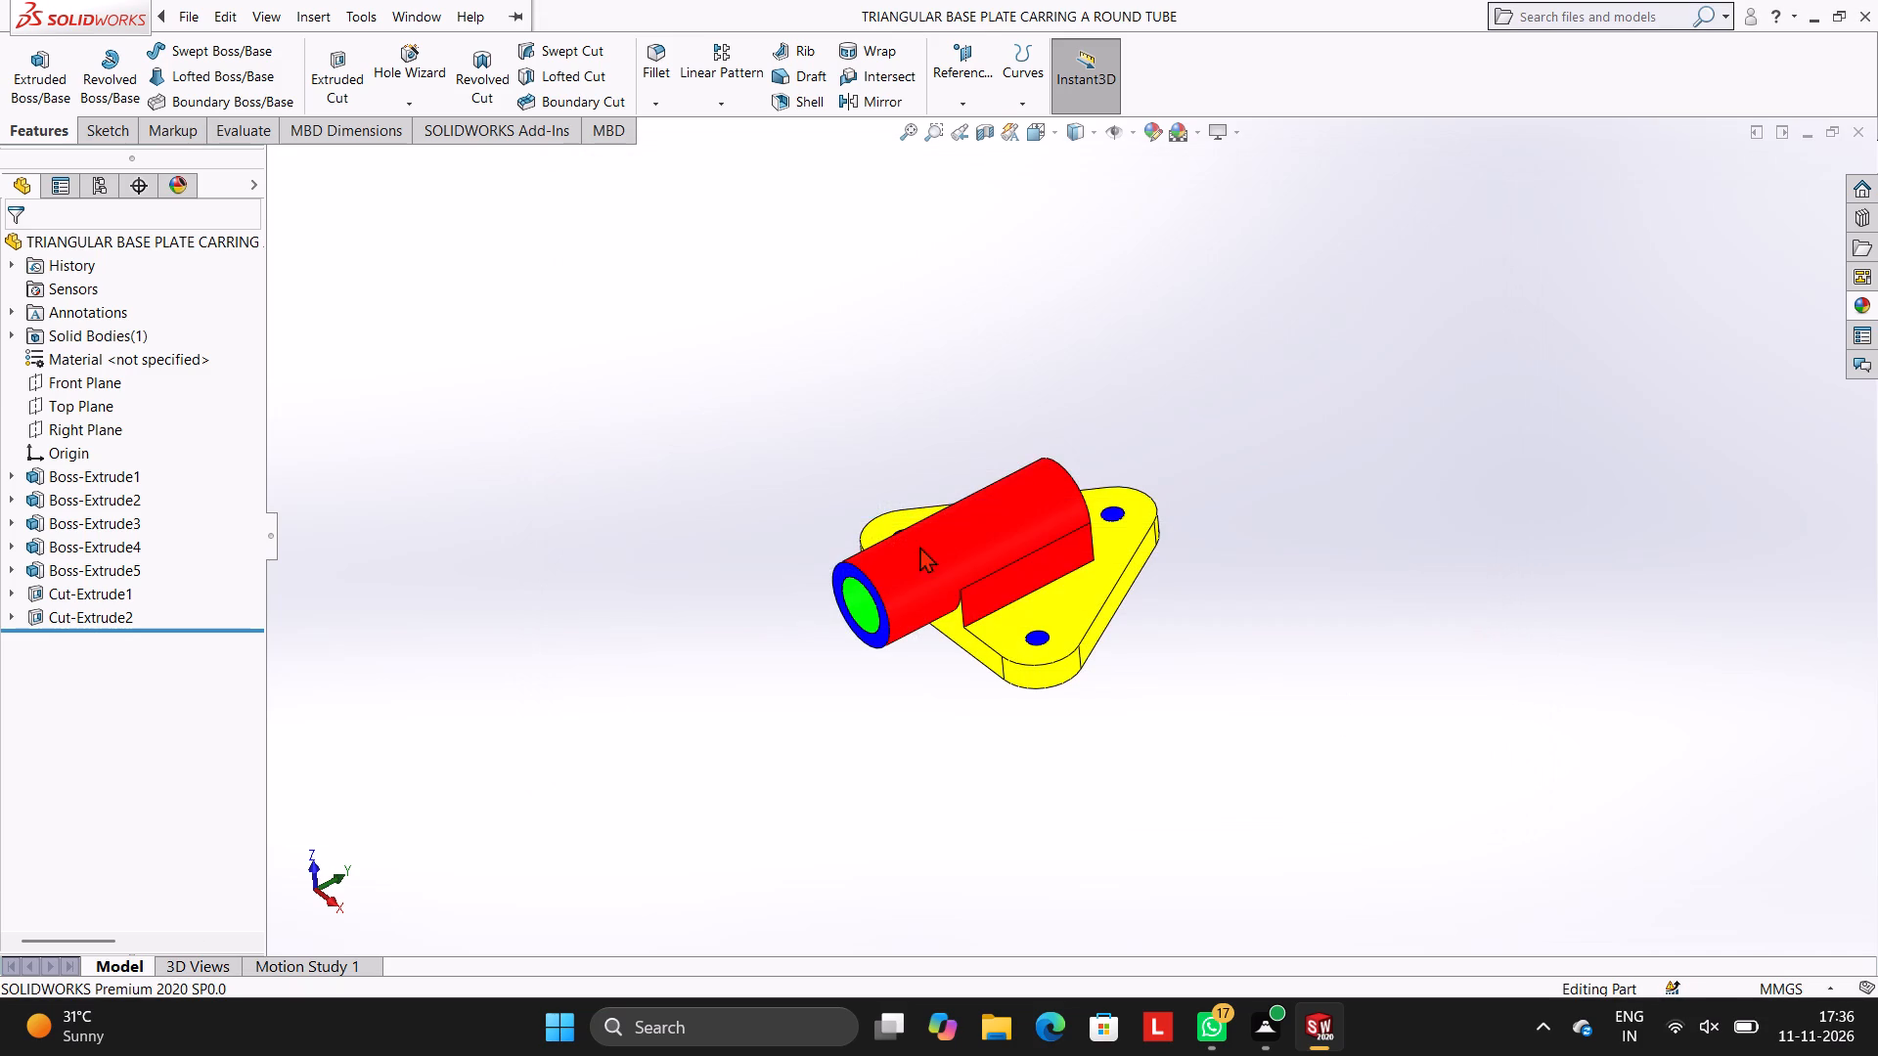
Save a PDF version of the part in the Documents folder under the same file name.
left_click(566, 15)
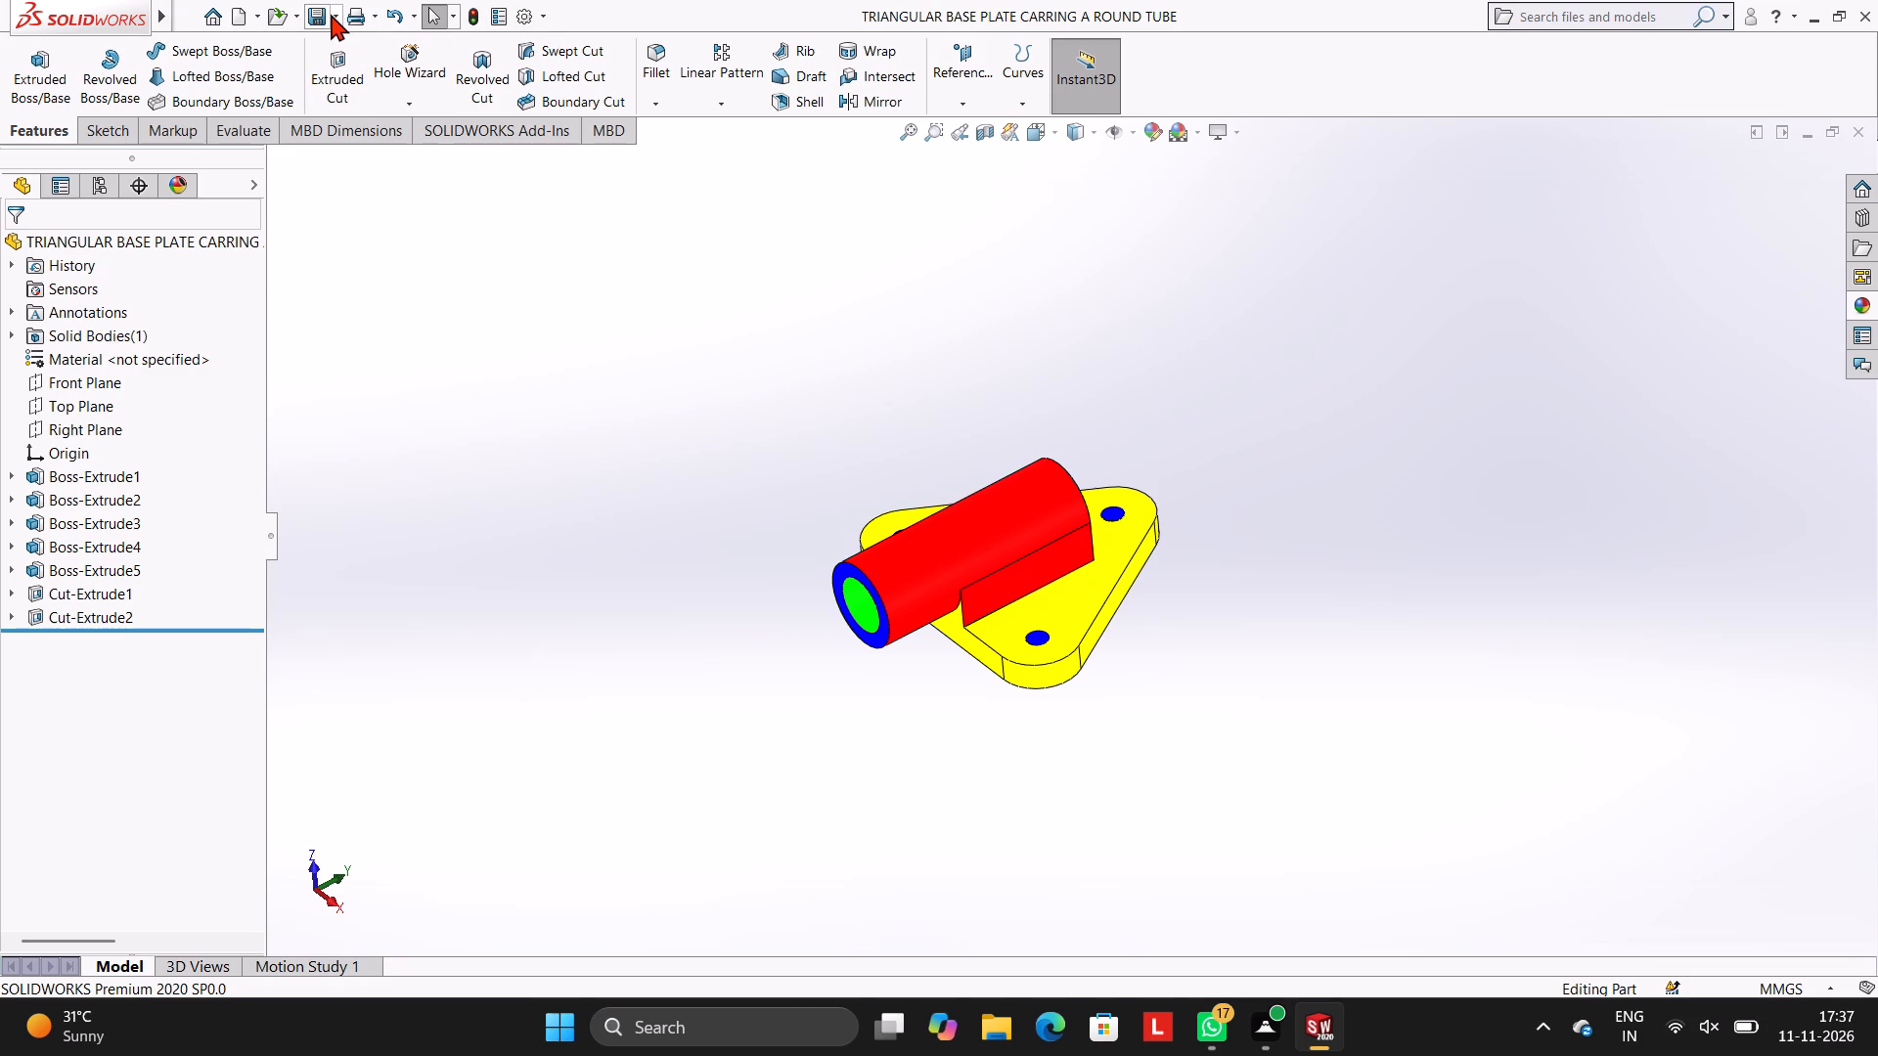
left_click(331, 14)
left_click(337, 71)
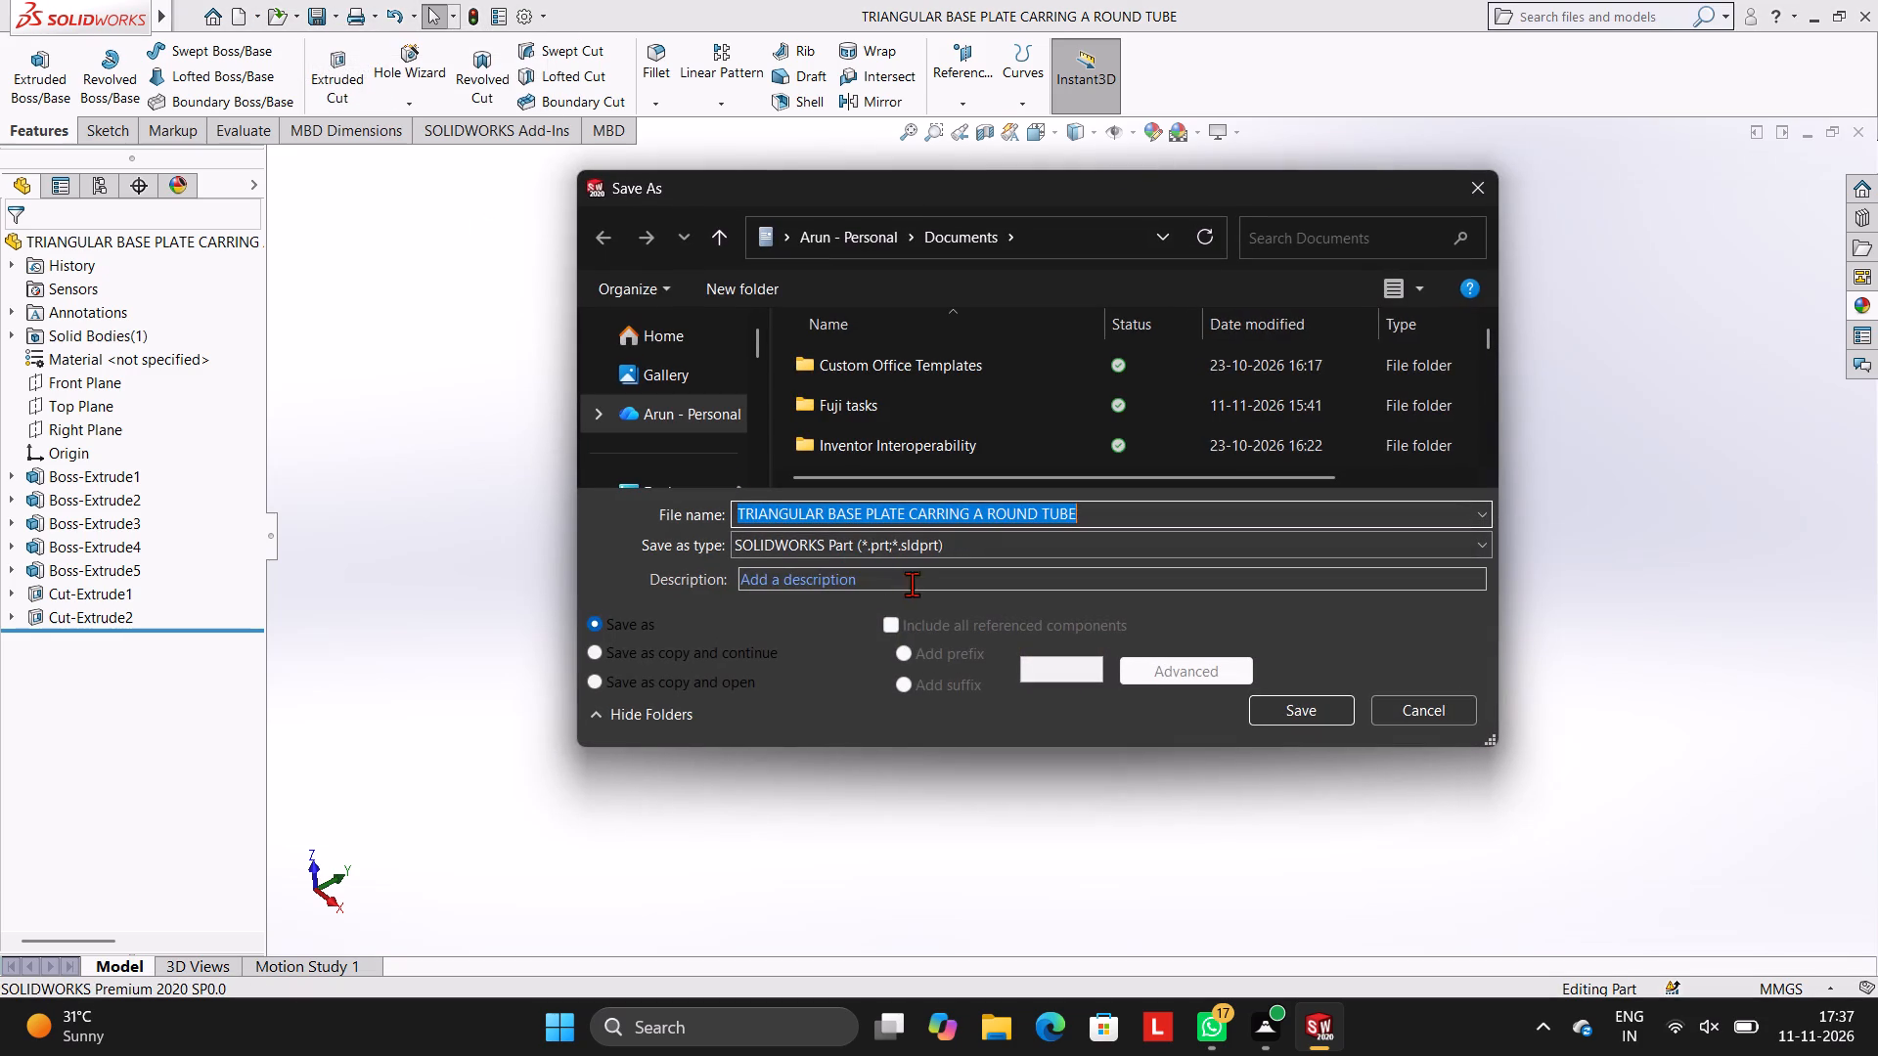
left_click(976, 544)
left_click(986, 151)
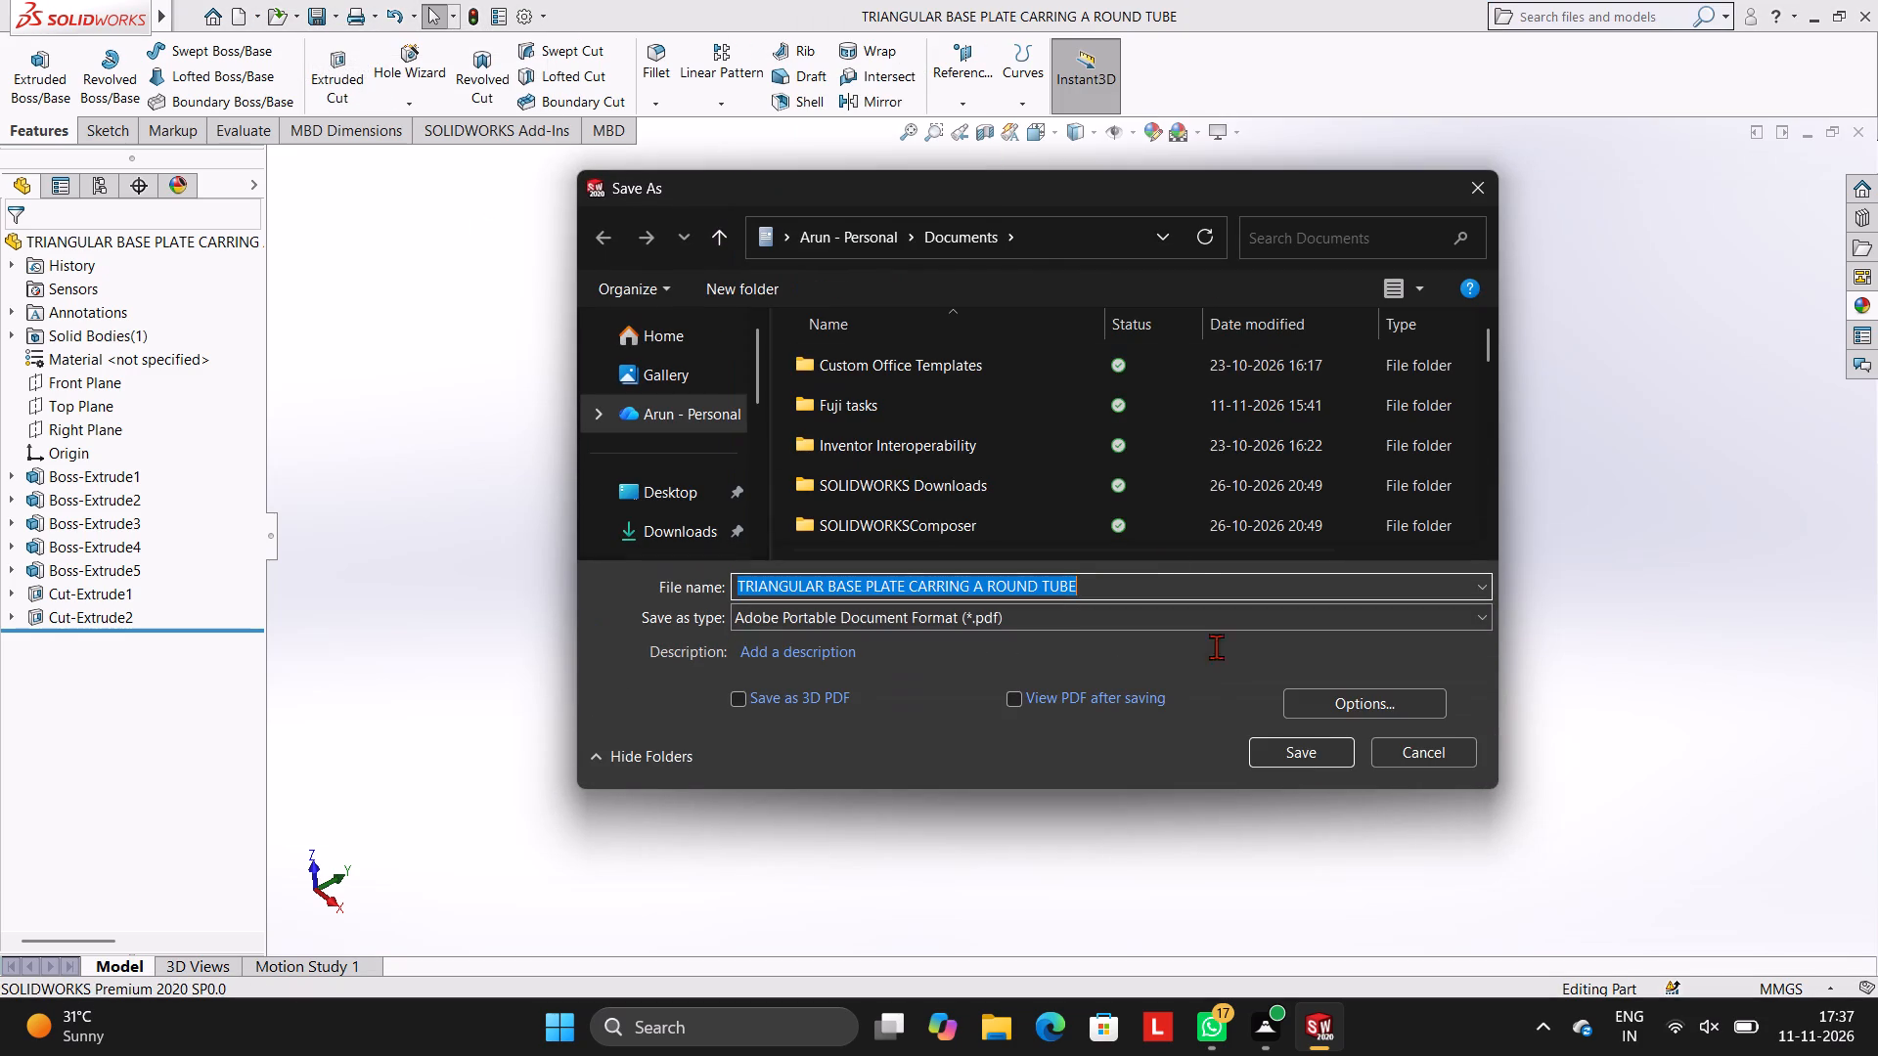
left_click(1305, 747)
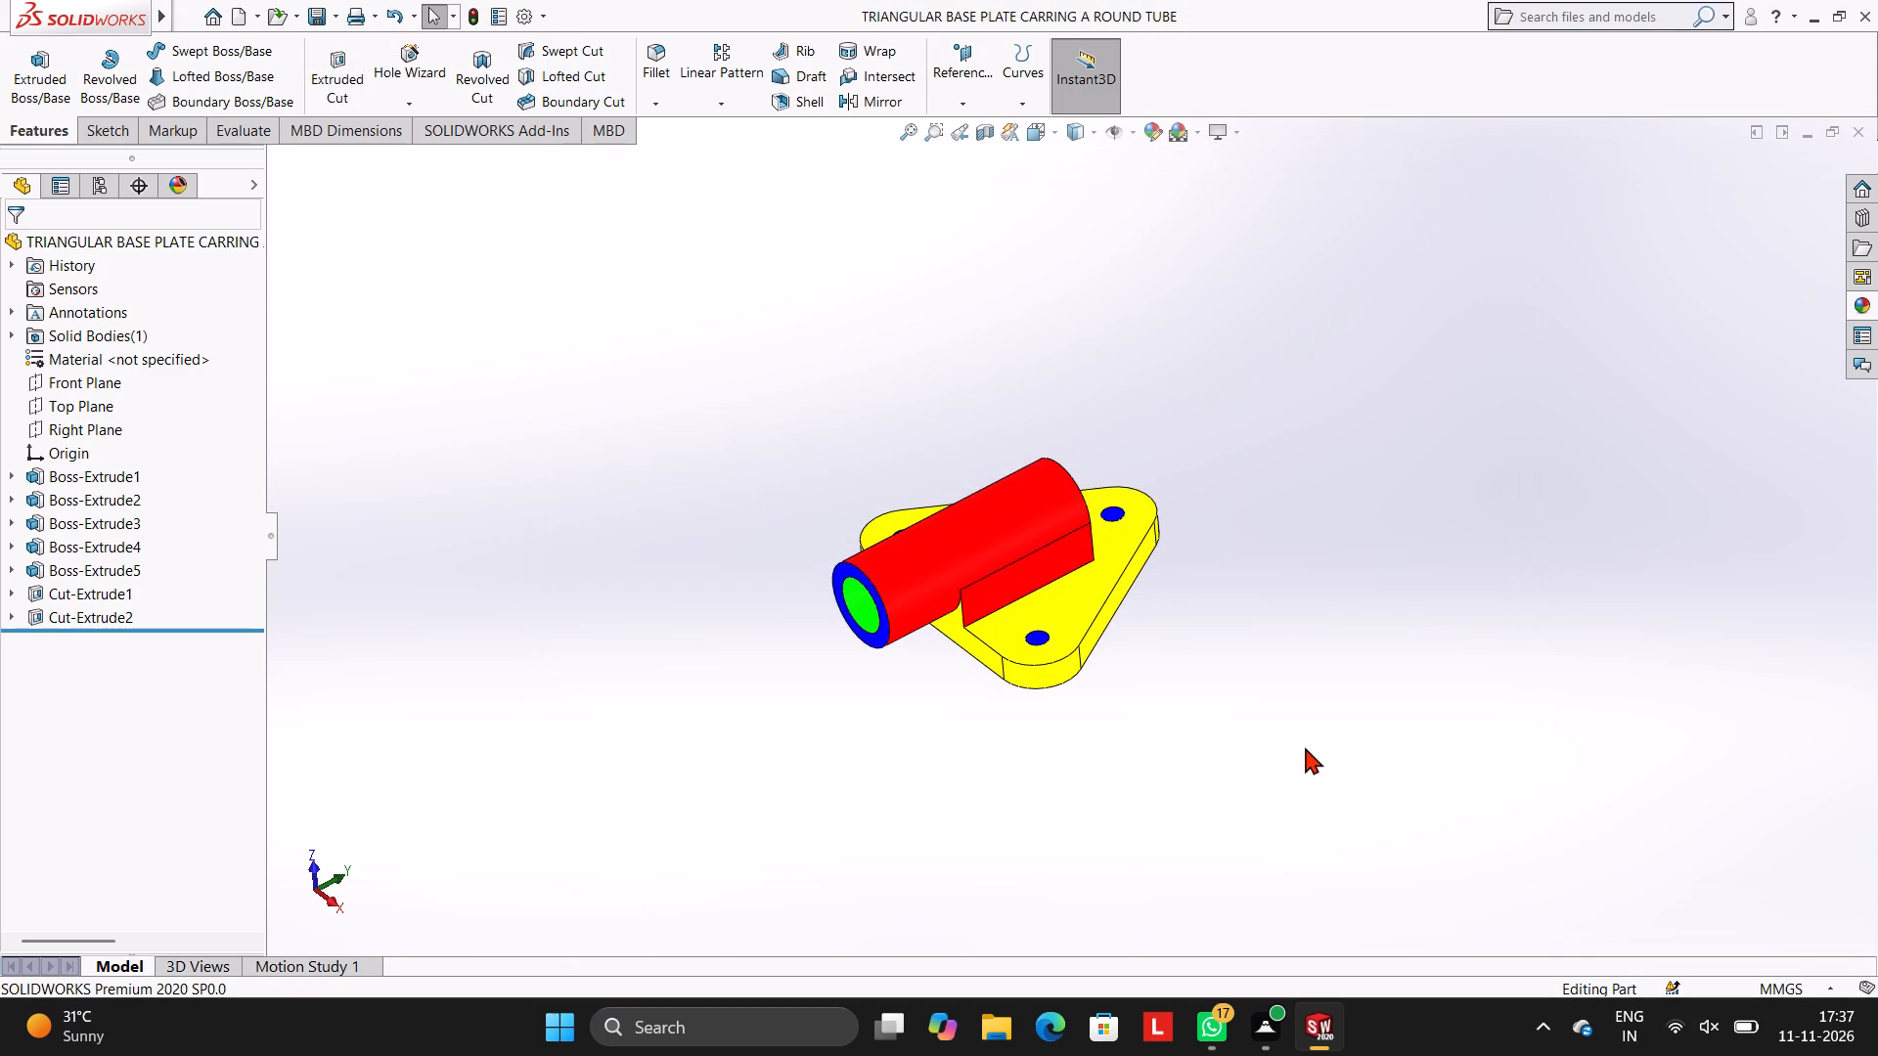